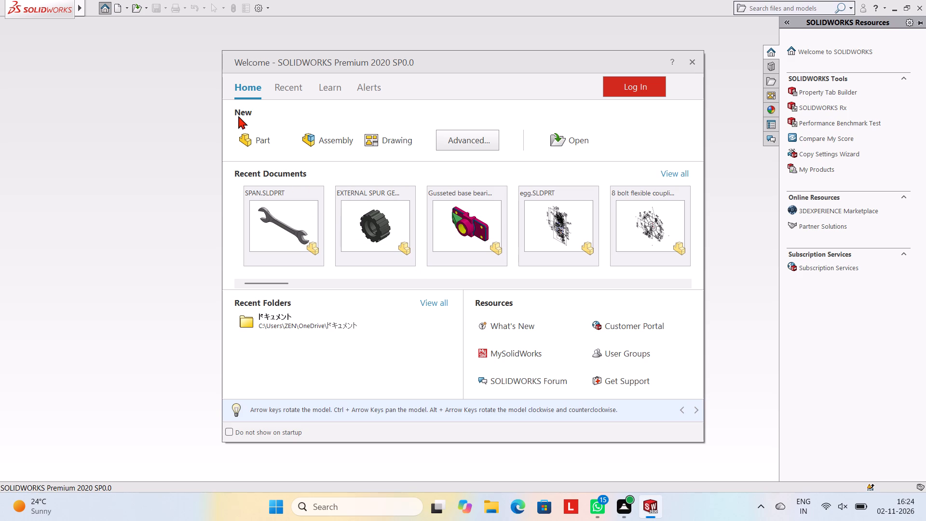
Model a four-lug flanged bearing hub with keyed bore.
Create a new part document.
click(267, 139)
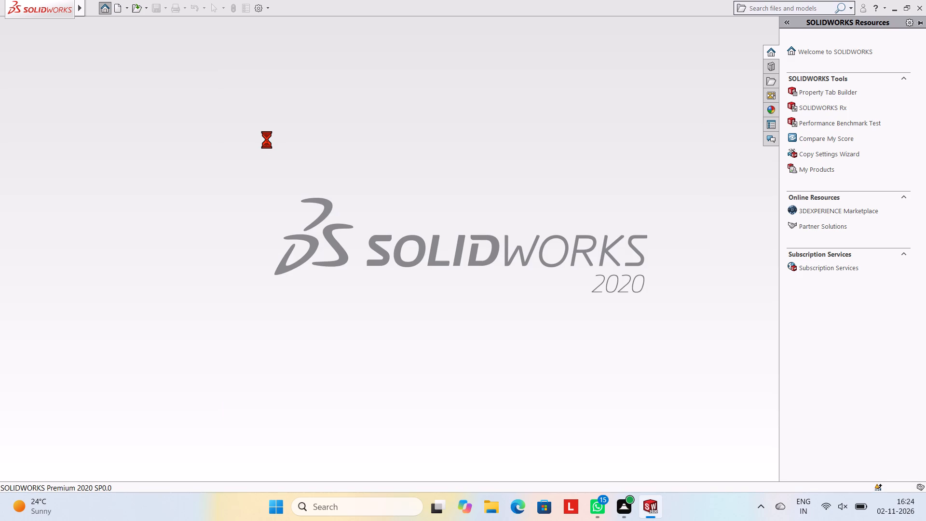
click(115, 10)
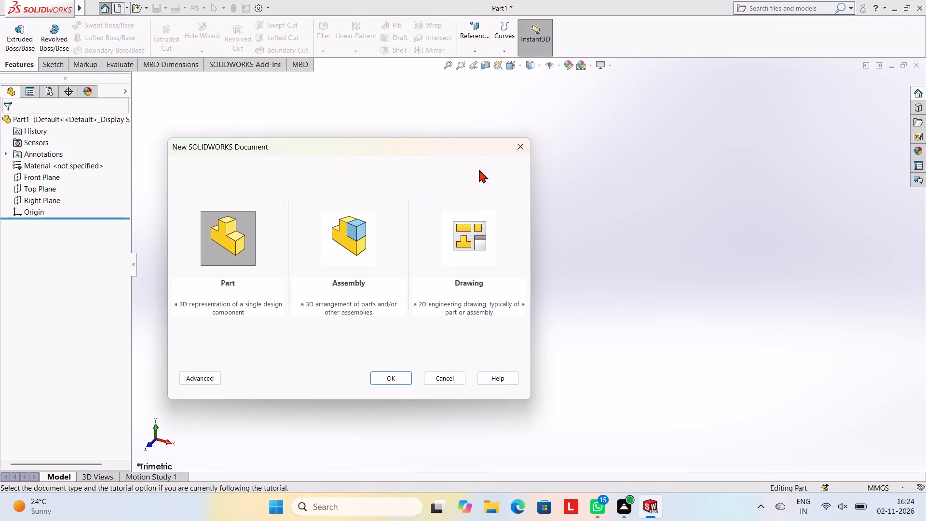
click(516, 148)
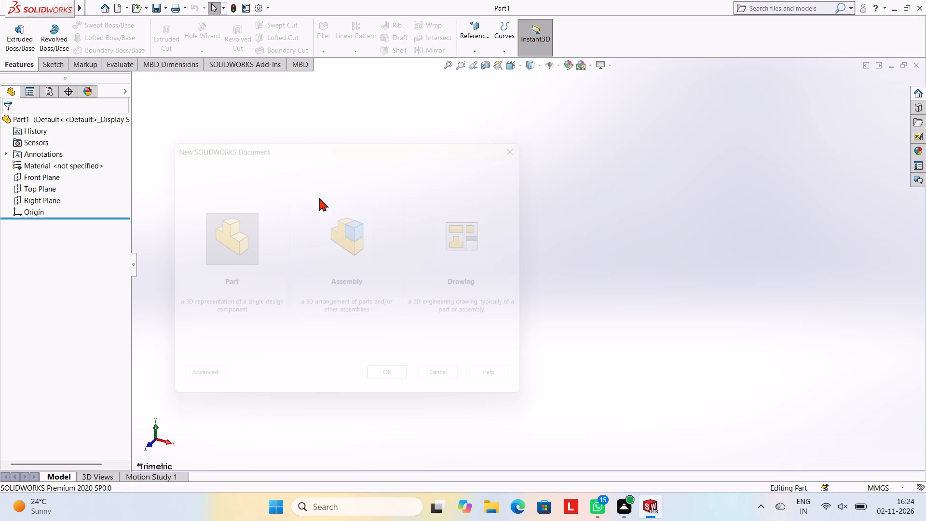
Open a new sketch on the Front Plane.
click(53, 178)
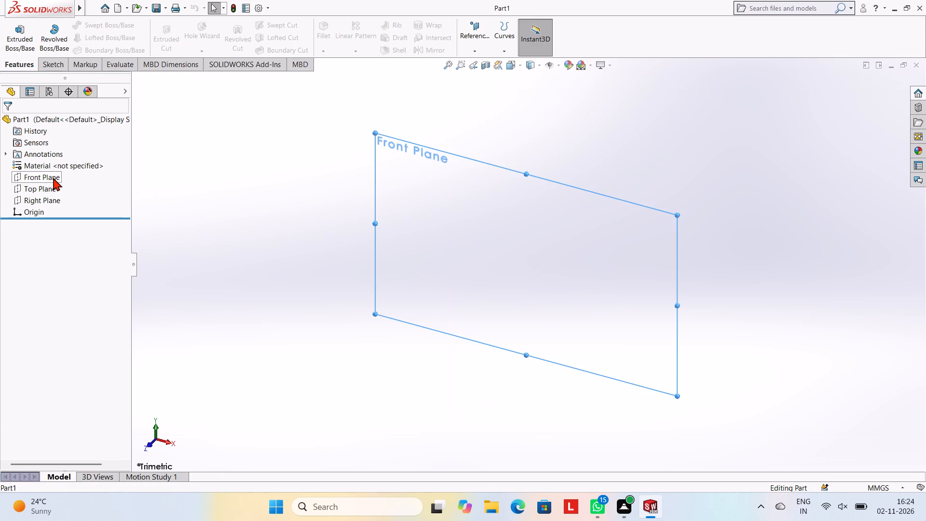
click(63, 161)
click(446, 241)
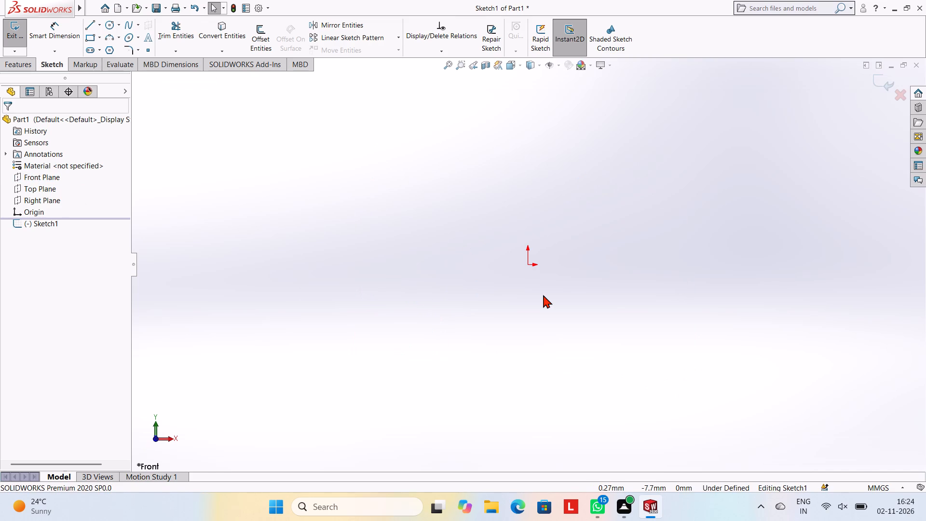
drag(0, 293, 59, 271)
Sketch a circle of radius 40 mm centred on the origin and convert it to construction geometry.
click(105, 23)
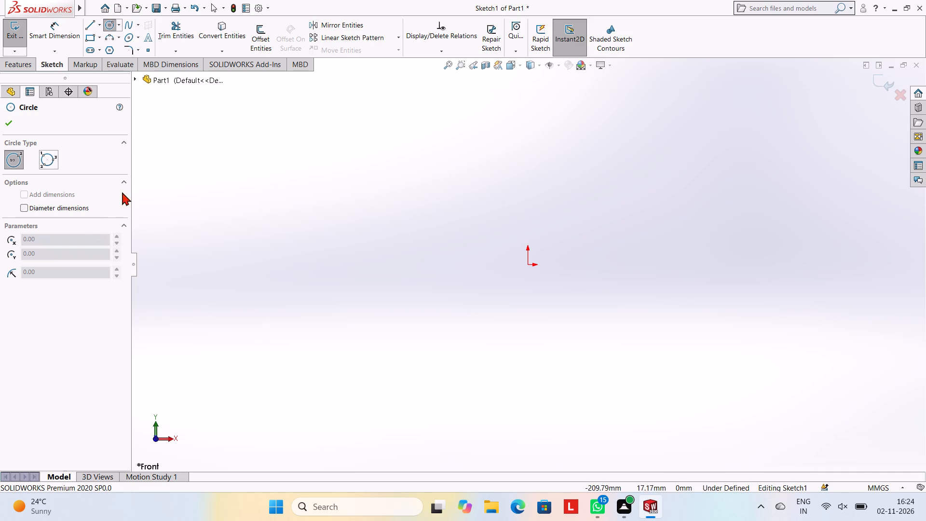
click(530, 266)
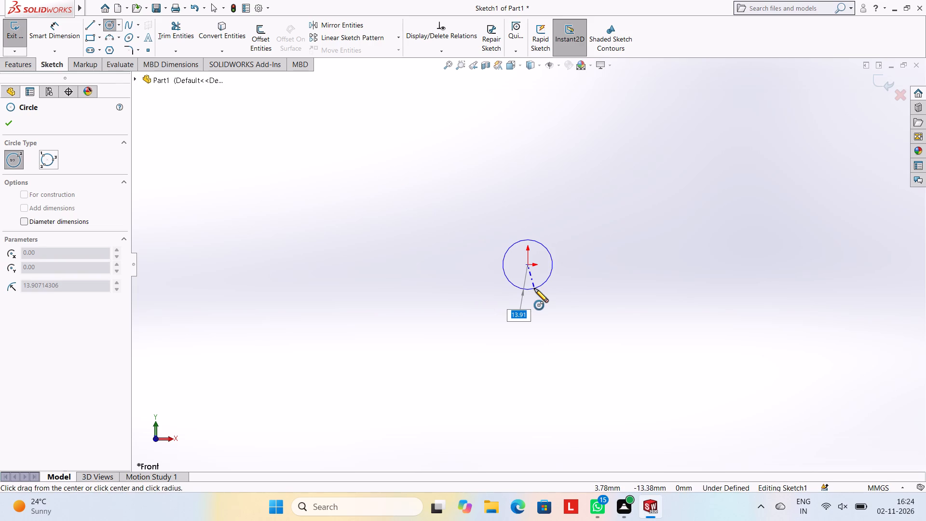
text(40)
key(Return)
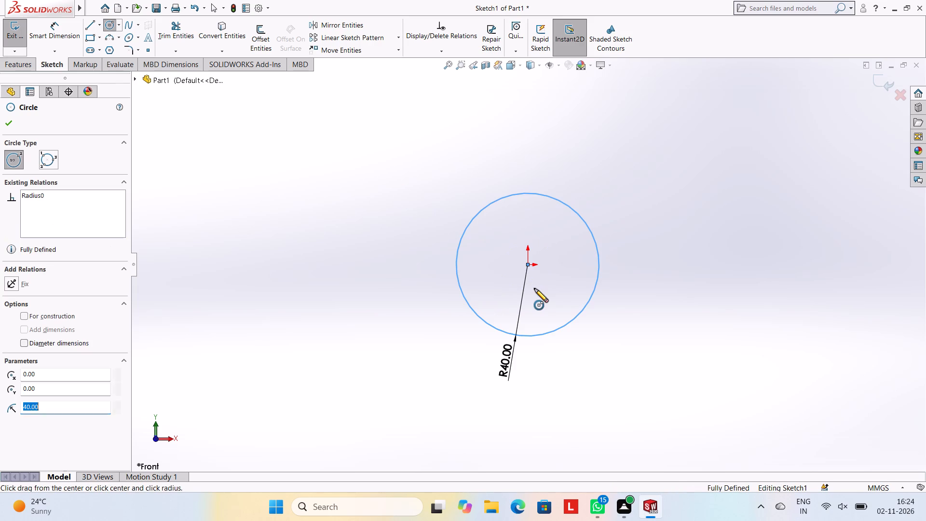
key(Escape)
key(Escape)
key(Escape)
key(Escape)
key(Escape)
key(Escape)
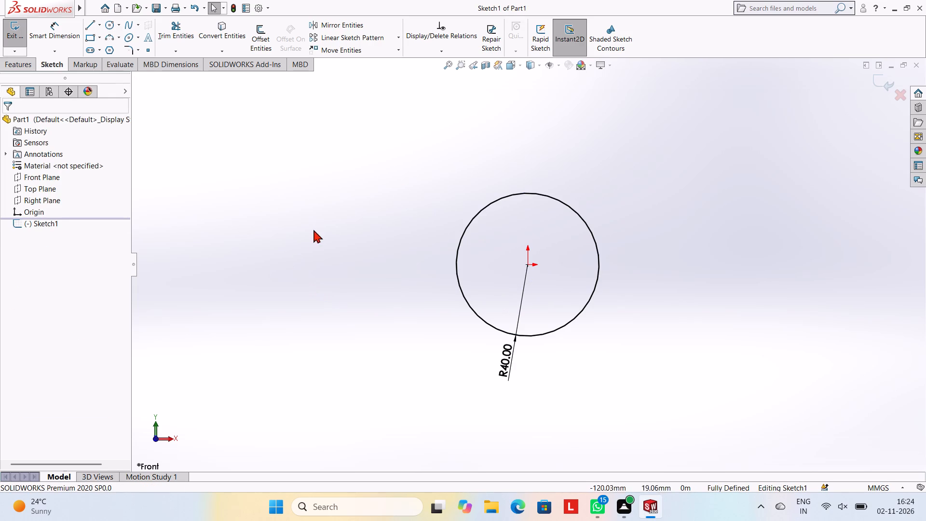
click(474, 217)
click(514, 189)
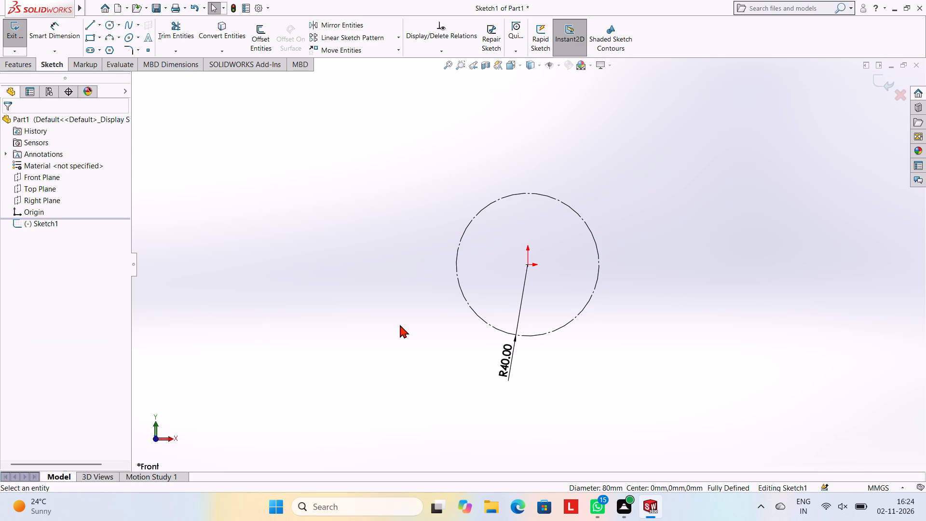
Sketch a solid circle of radius 32 mm centred on the origin, inside the construction circle.
click(109, 25)
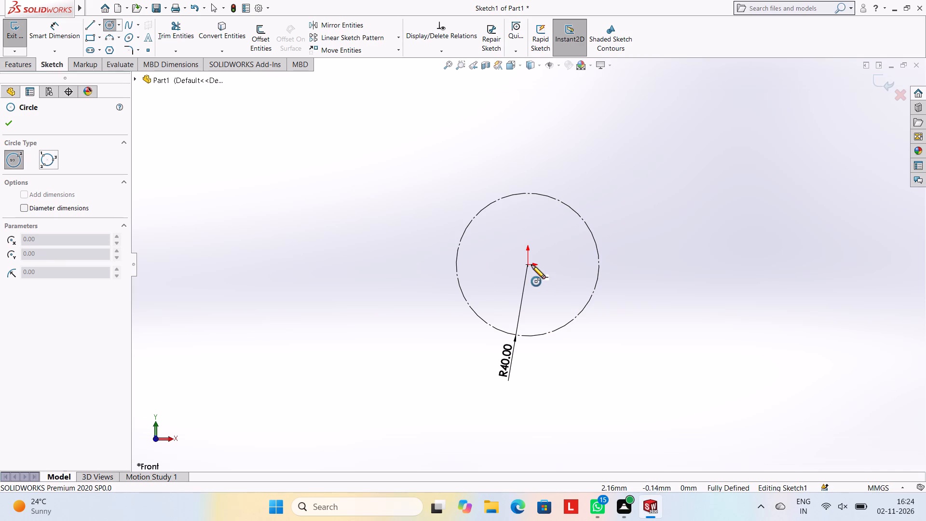
click(527, 264)
text(32)
key(Return)
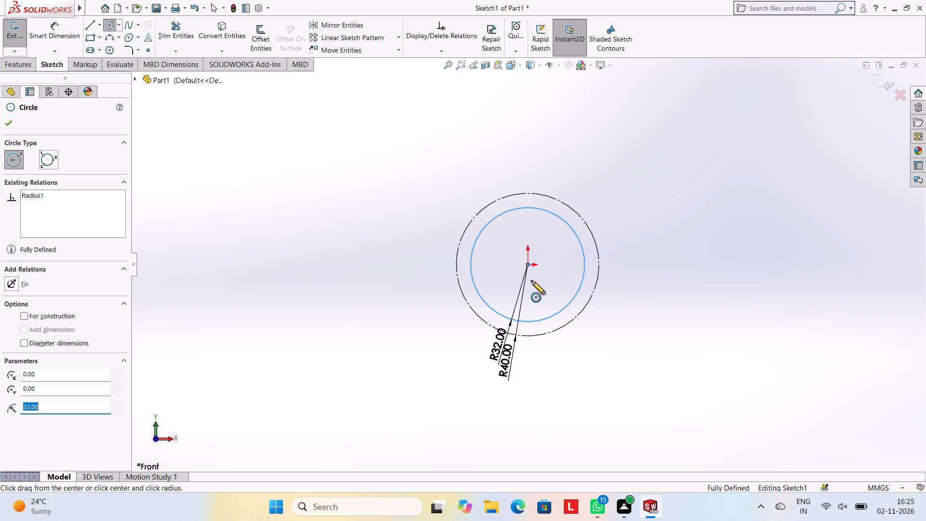
key(Escape)
key(Escape)
key(Escape)
Draw a vertical line from the origin up to the top of the 40 mm radius construction circle.
scroll(537, 268, down, 2)
scroll(586, 187, up, 1)
scroll(586, 187, down, 2)
scroll(531, 287, up, 2)
scroll(531, 287, down, 1)
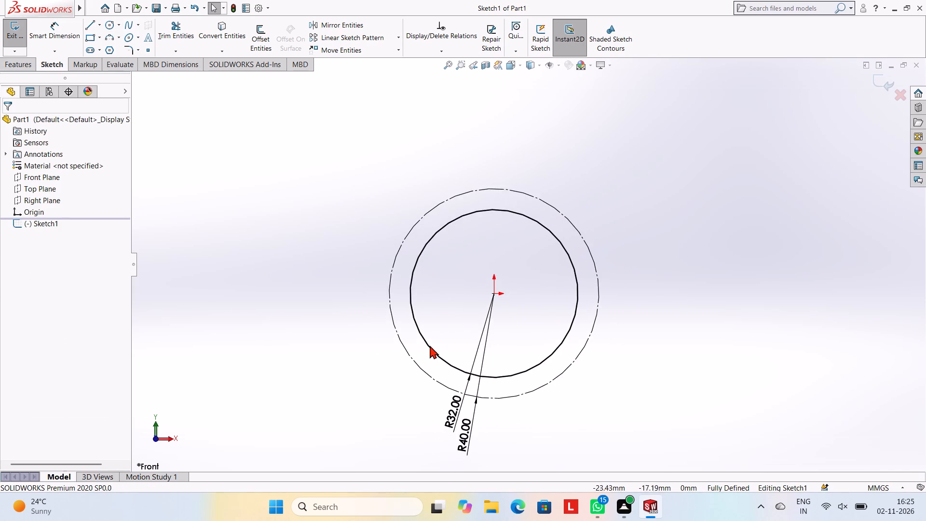
scroll(430, 350, down, 2)
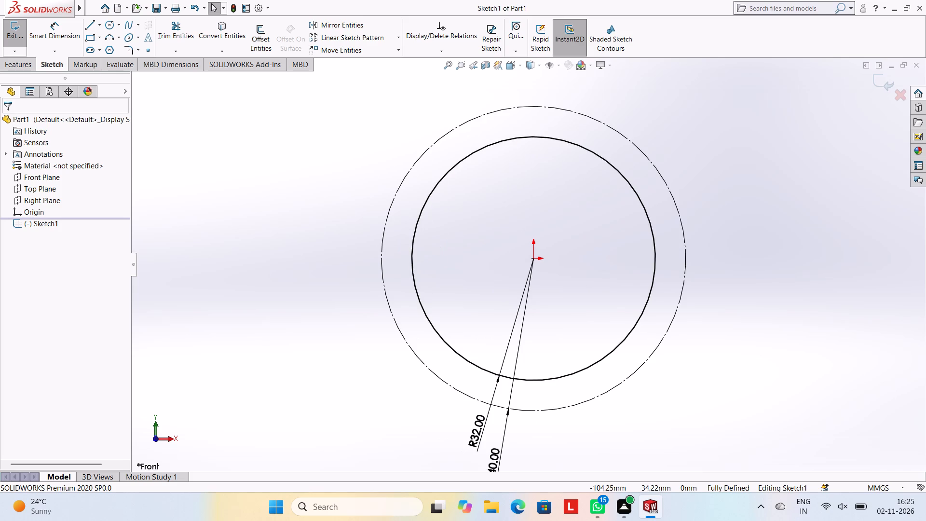
click(91, 22)
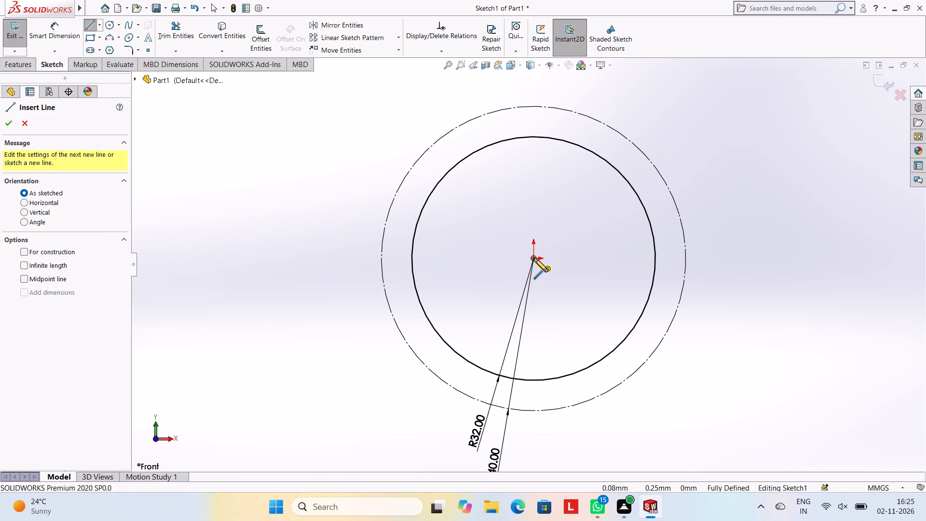
click(534, 258)
click(534, 105)
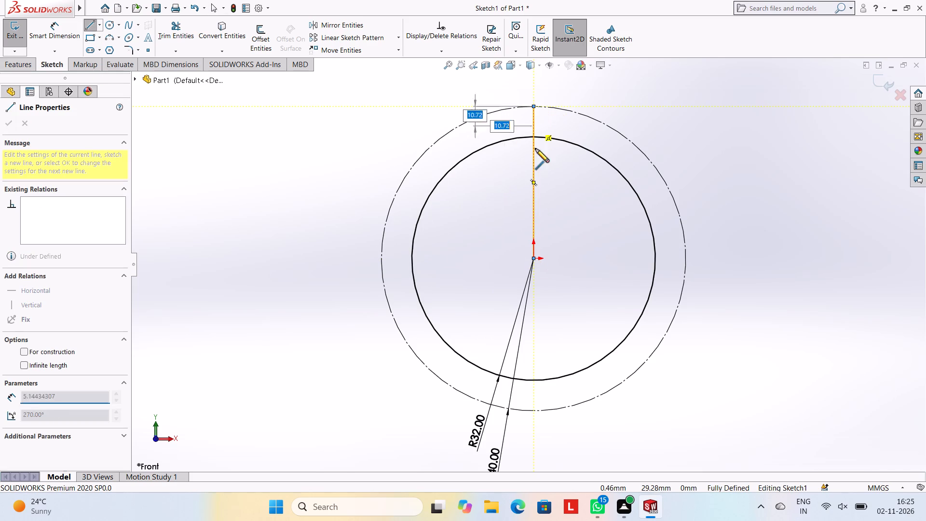
key(Escape)
key(Escape)
key(Escape)
key(Escape)
key(Escape)
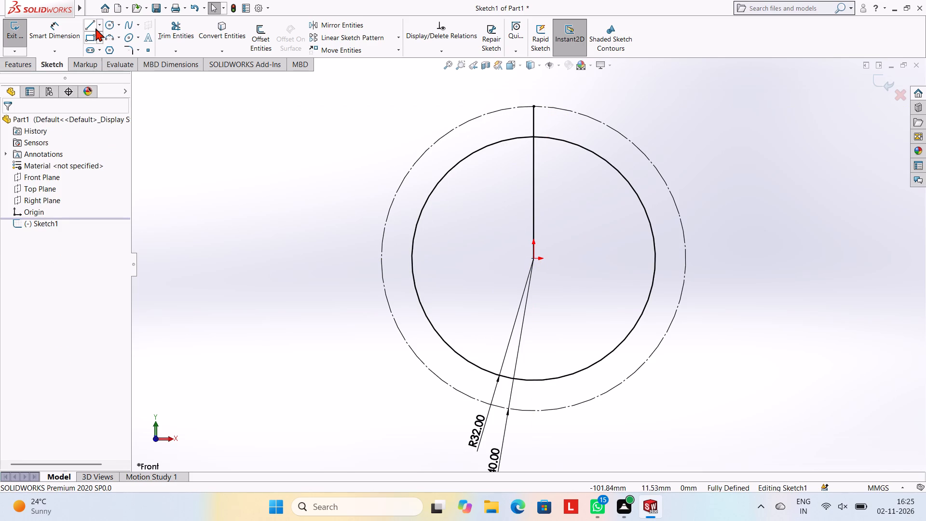
Draw a 40 mm horizontal line from the origin to the construction circle in the positive X direction.
click(91, 26)
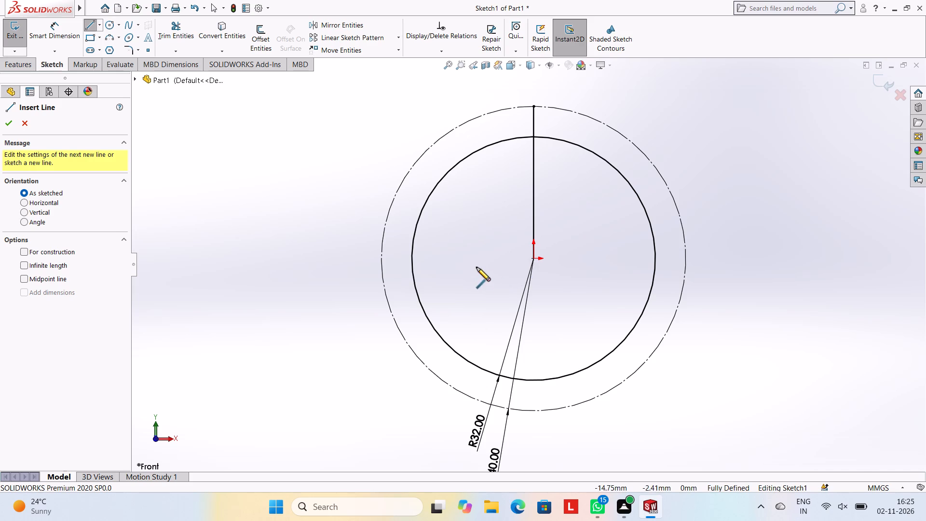
click(534, 257)
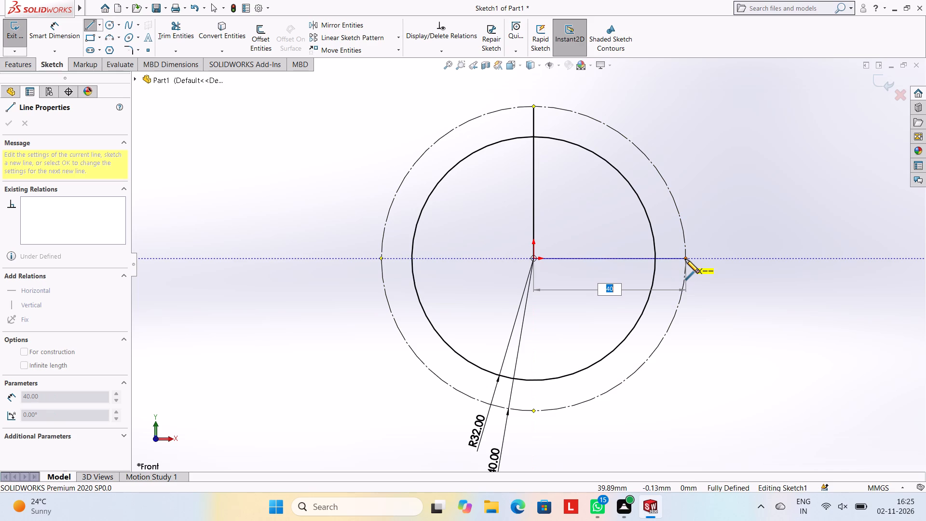
click(685, 260)
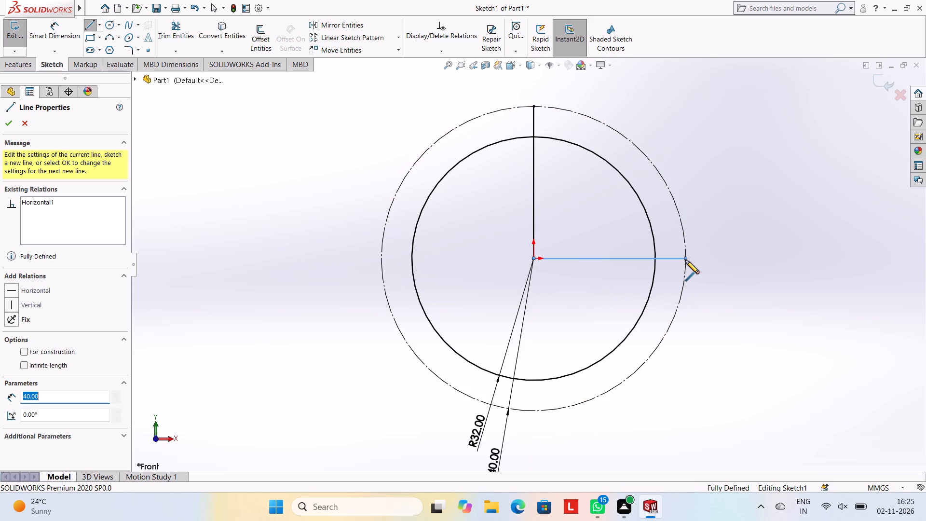
key(Escape)
key(Escape)
key(Escape)
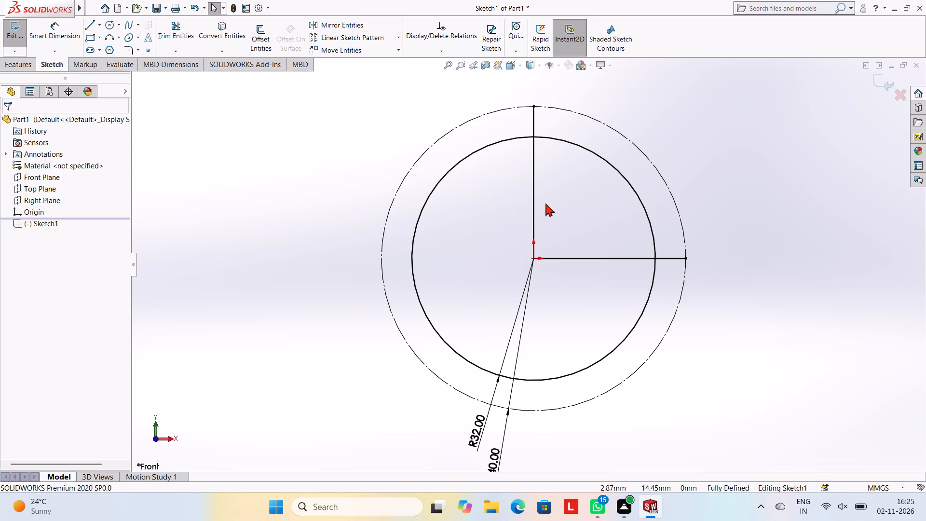
Convert the upper vertical line and the positive-X horizontal line to construction geometry.
click(536, 198)
click(576, 174)
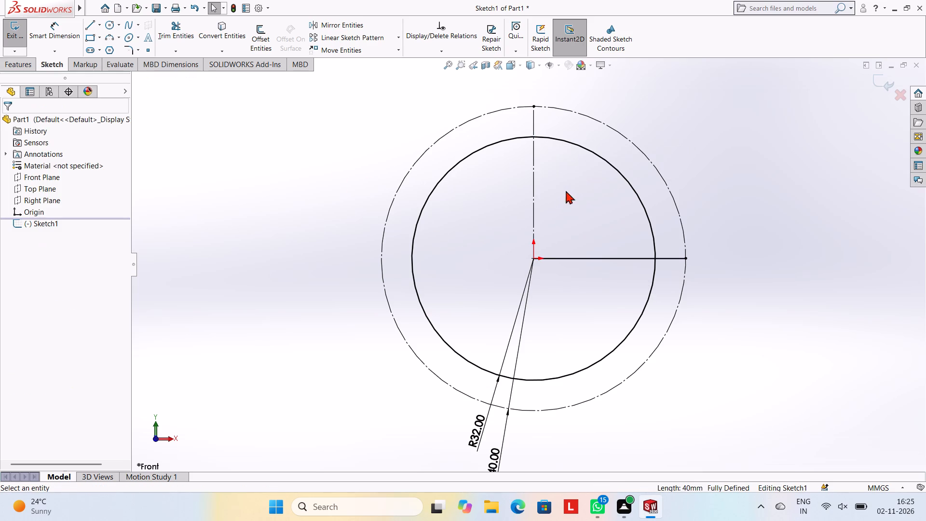
click(592, 257)
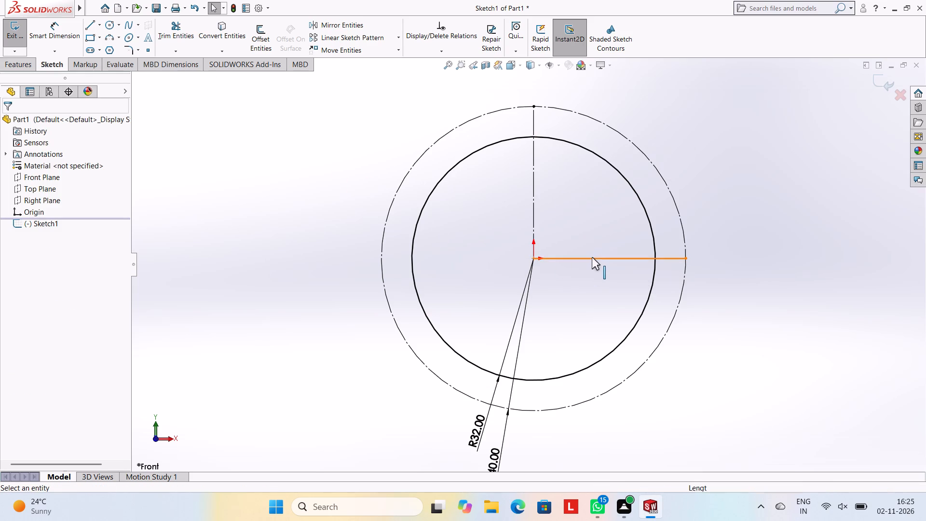
click(633, 229)
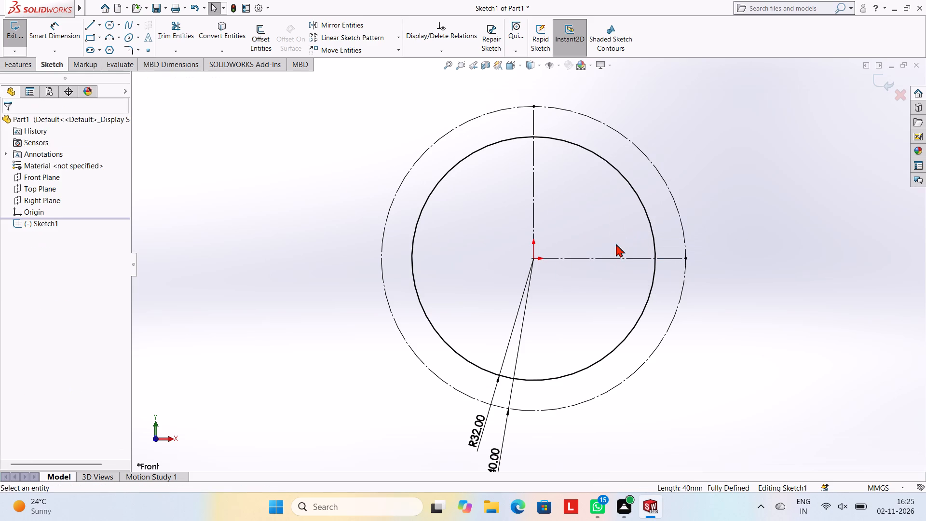
Draw a 40 mm vertical line from the origin down to the bottom of the construction circle.
click(89, 23)
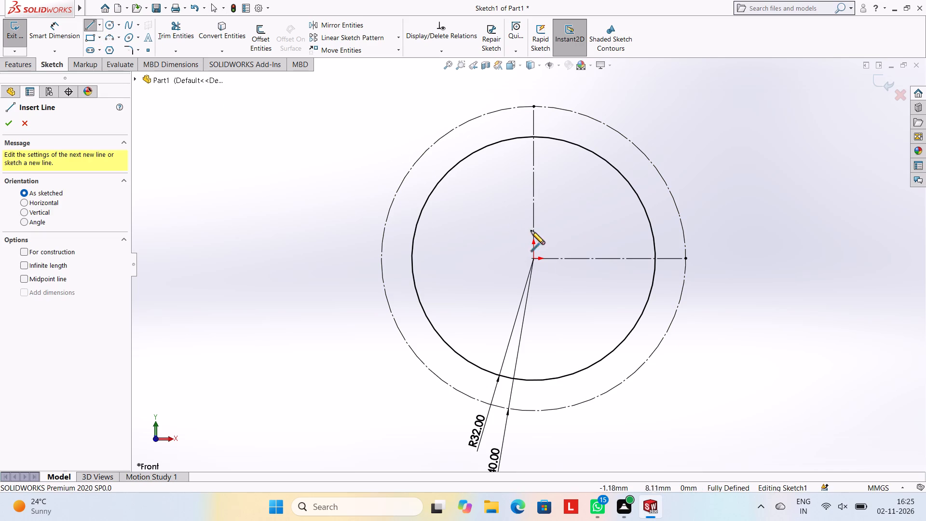
click(533, 259)
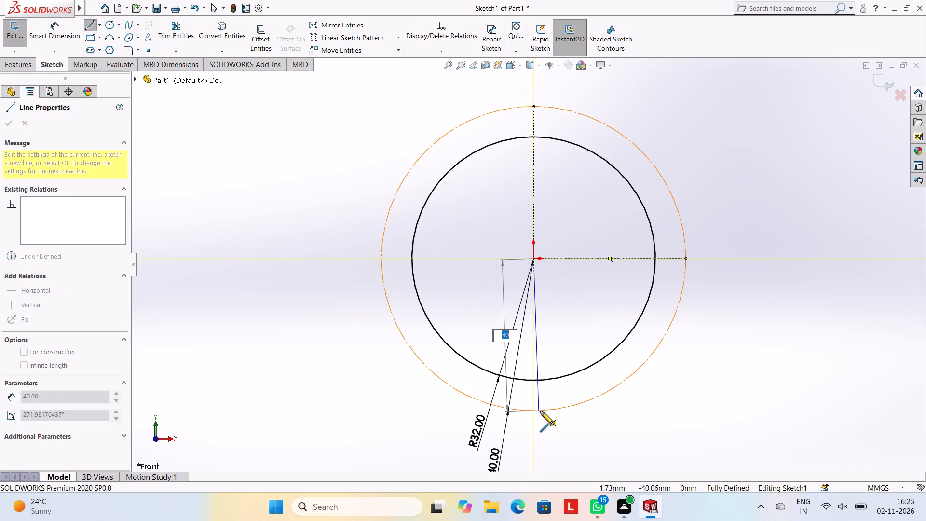
click(535, 411)
key(Escape)
key(Escape)
key(Escape)
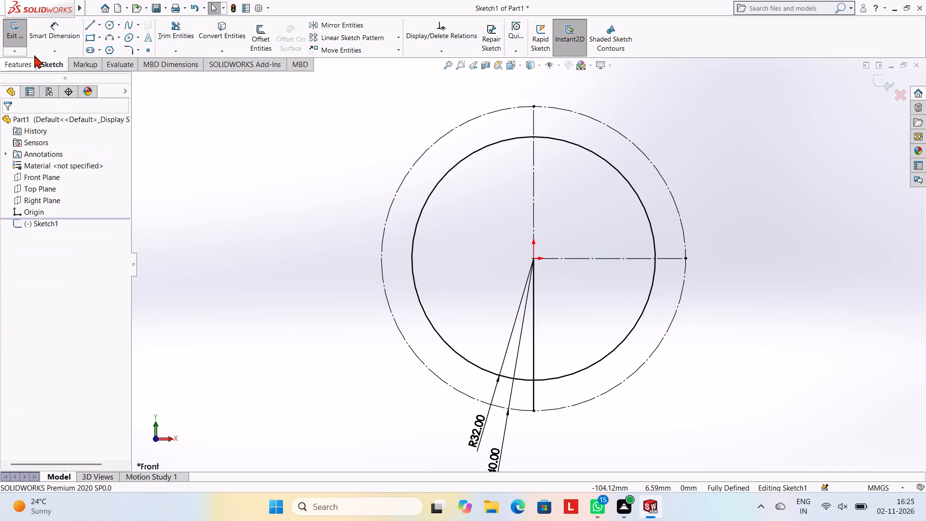
Draw a 40 mm horizontal line from the origin to the construction circle in the negative X direction.
click(89, 22)
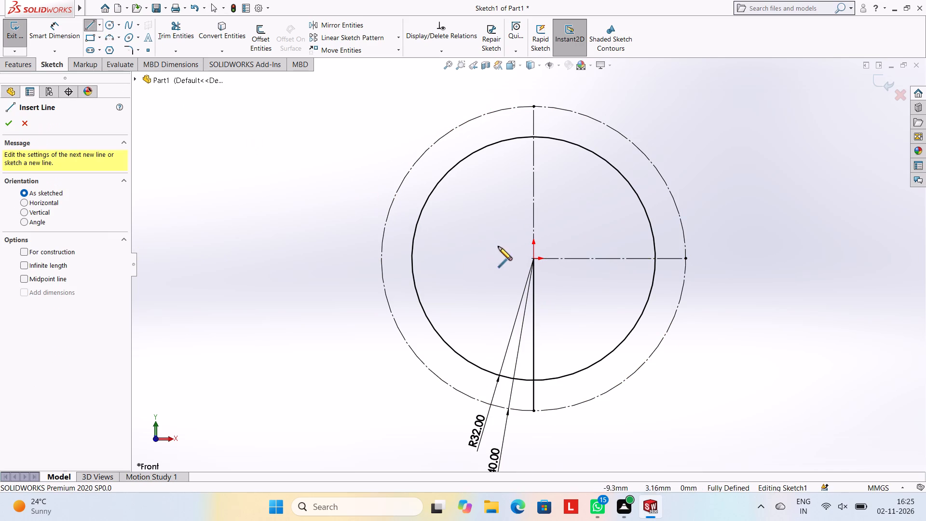
click(534, 257)
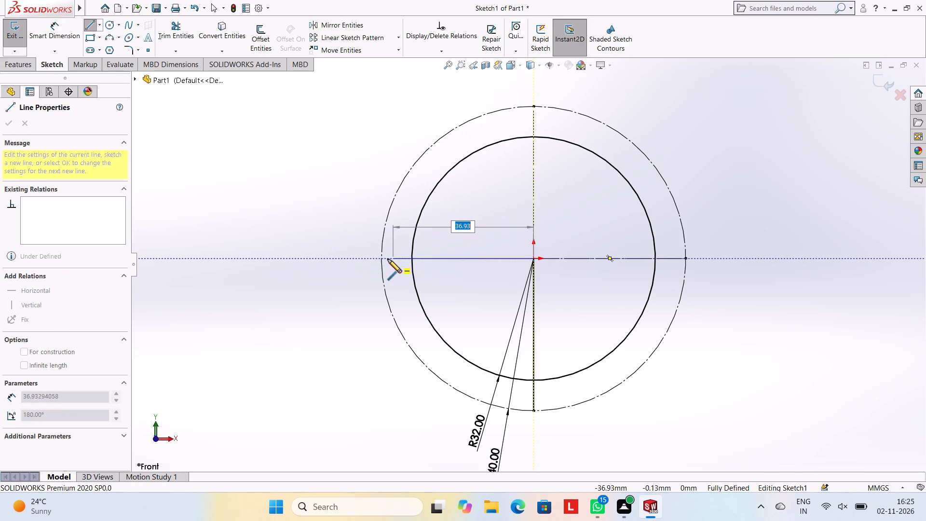
click(381, 258)
key(Escape)
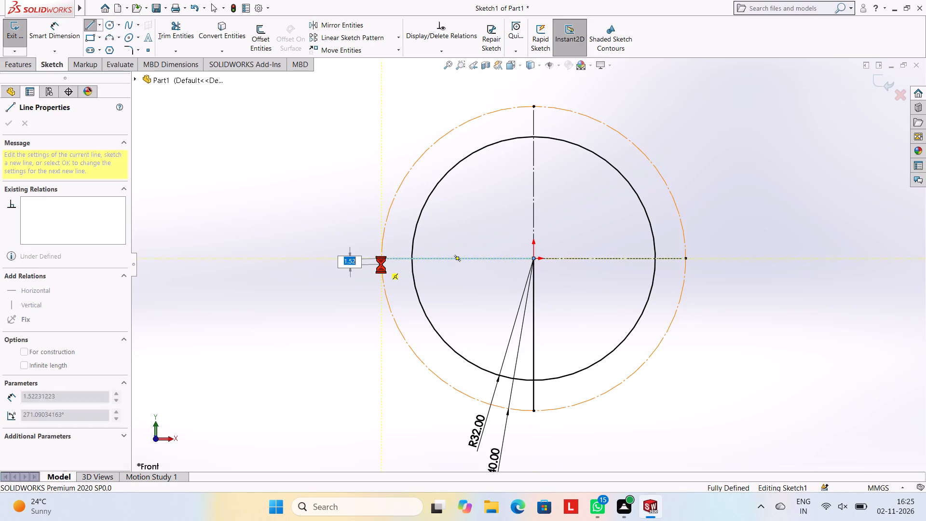
key(Escape)
key(Escape)
key(Escape)
Convert the negative-X horizontal line and the lower vertical line to construction geometry.
click(433, 259)
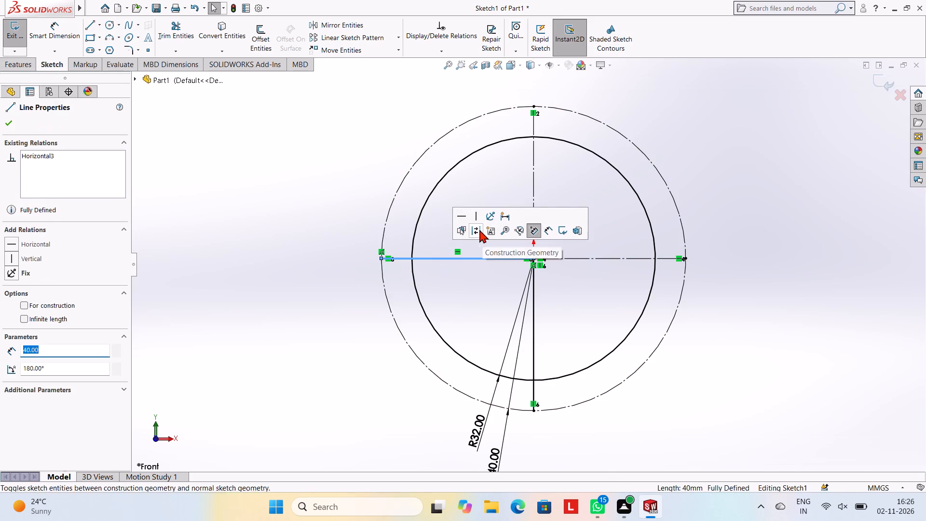
click(479, 230)
click(533, 293)
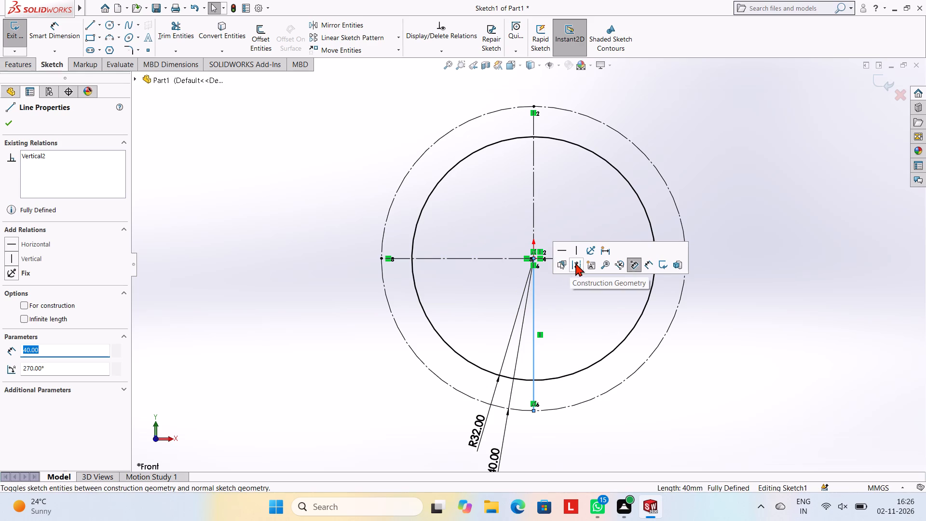
click(576, 263)
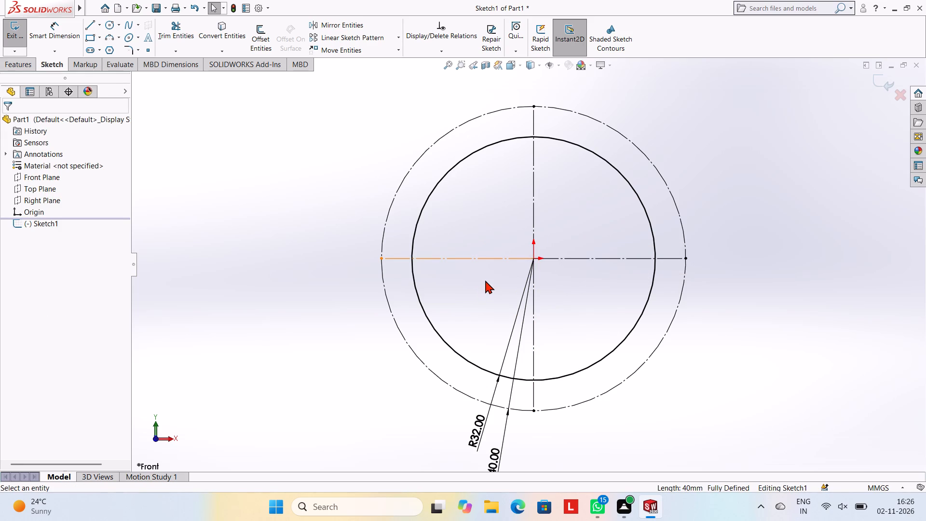
Draw a 4 mm radius circle centred on the upper end of the vertical centreline, at the construction circle.
click(108, 19)
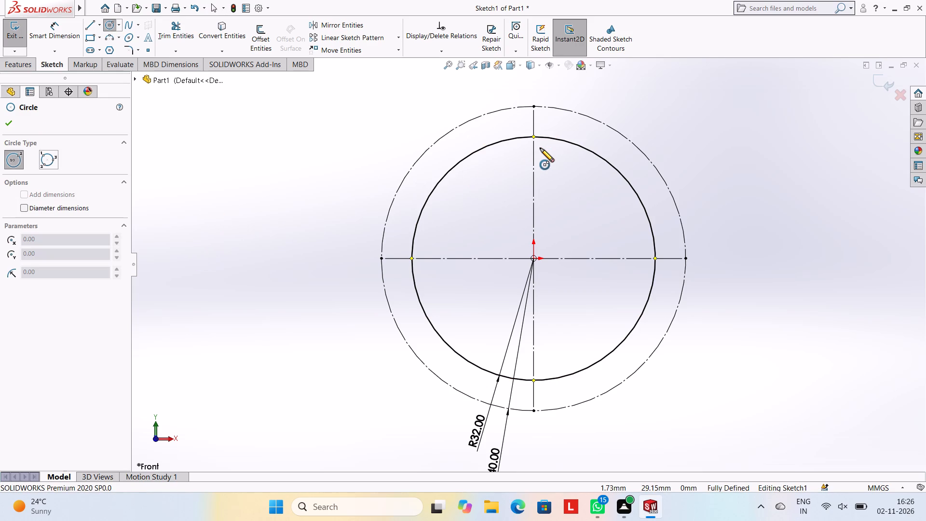
click(533, 105)
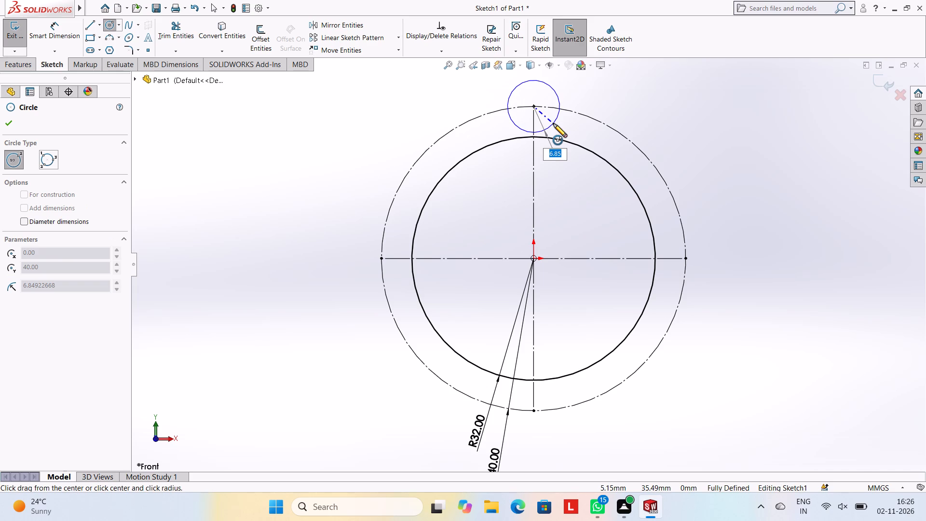
key(4)
key(Return)
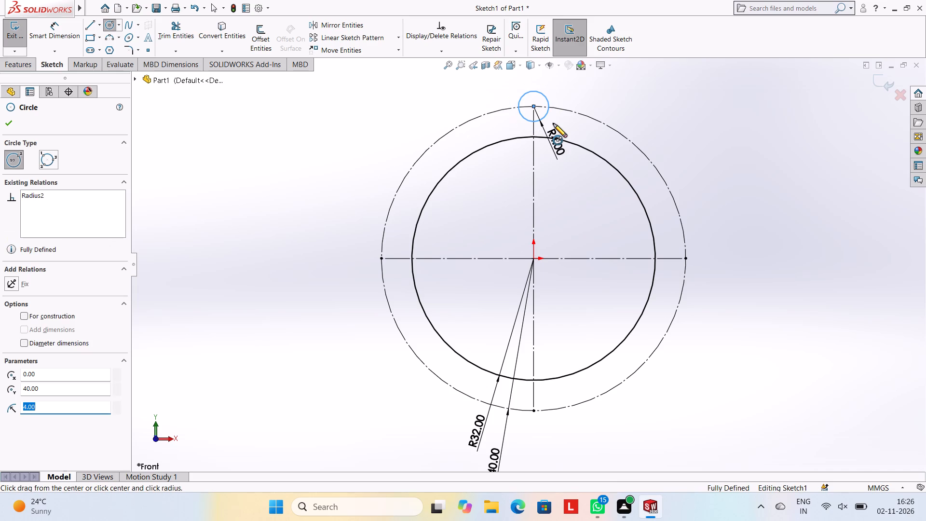
key(Escape)
key(Escape)
key(Escape)
key(Escape)
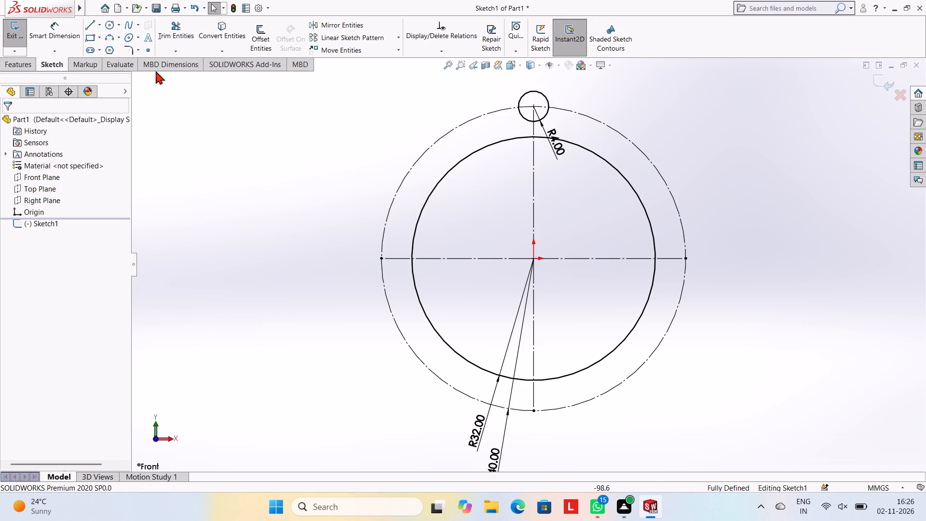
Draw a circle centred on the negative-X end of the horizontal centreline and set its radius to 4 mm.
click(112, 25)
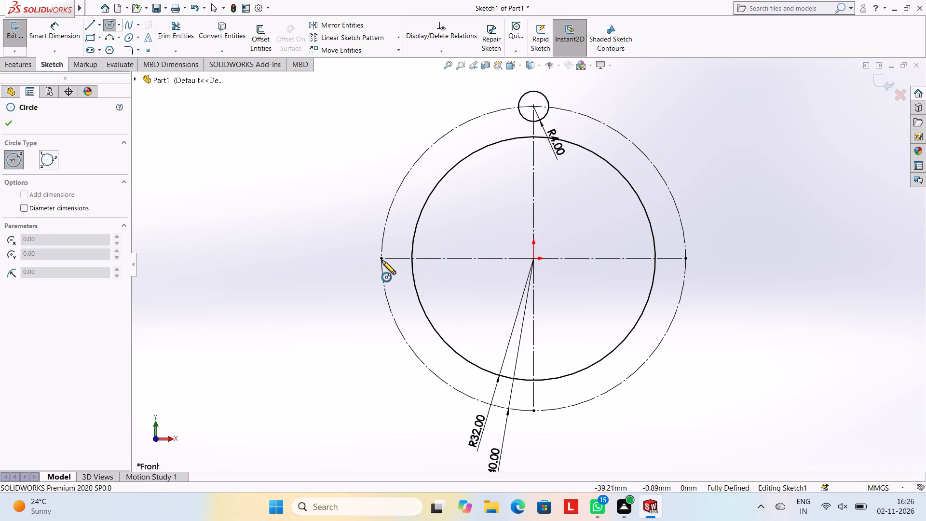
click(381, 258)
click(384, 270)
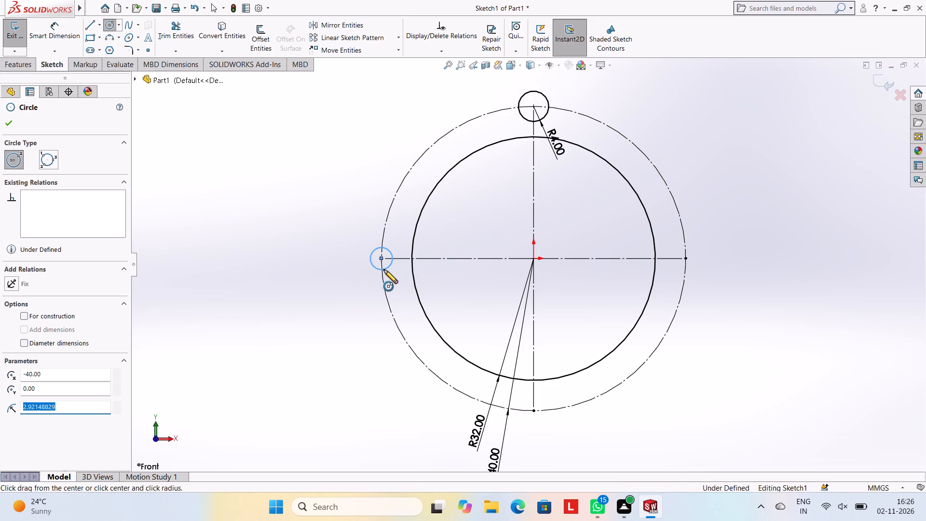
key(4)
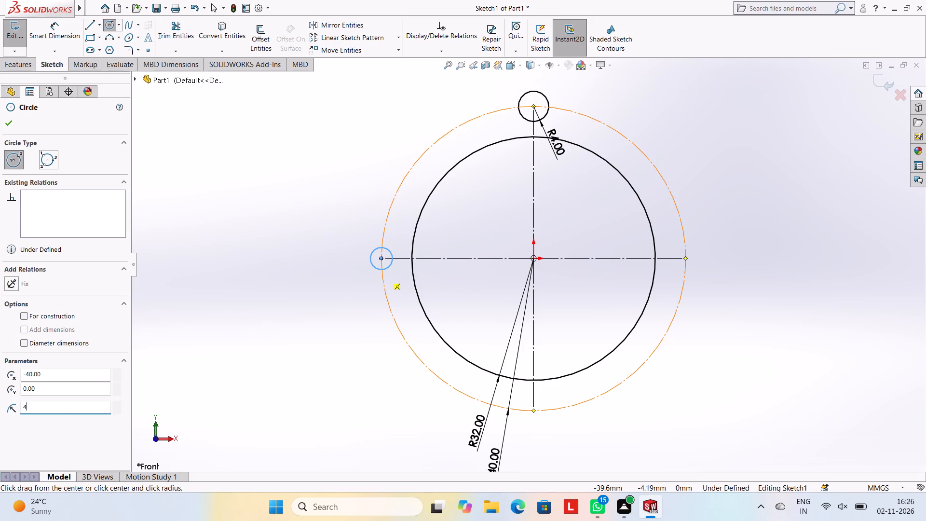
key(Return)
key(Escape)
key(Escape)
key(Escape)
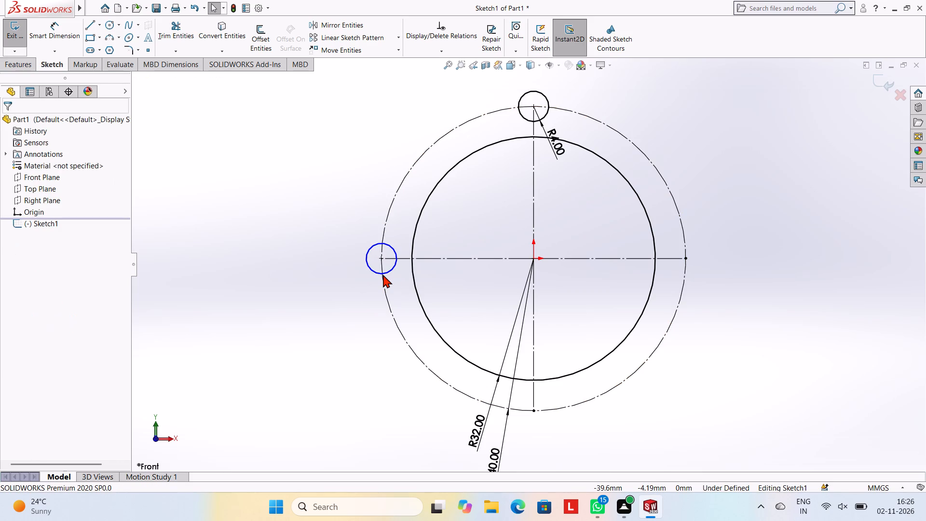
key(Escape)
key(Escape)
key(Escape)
Draw a dimensioned 4 mm radius circle centred on the positive-X end of the horizontal centreline.
click(103, 26)
click(111, 19)
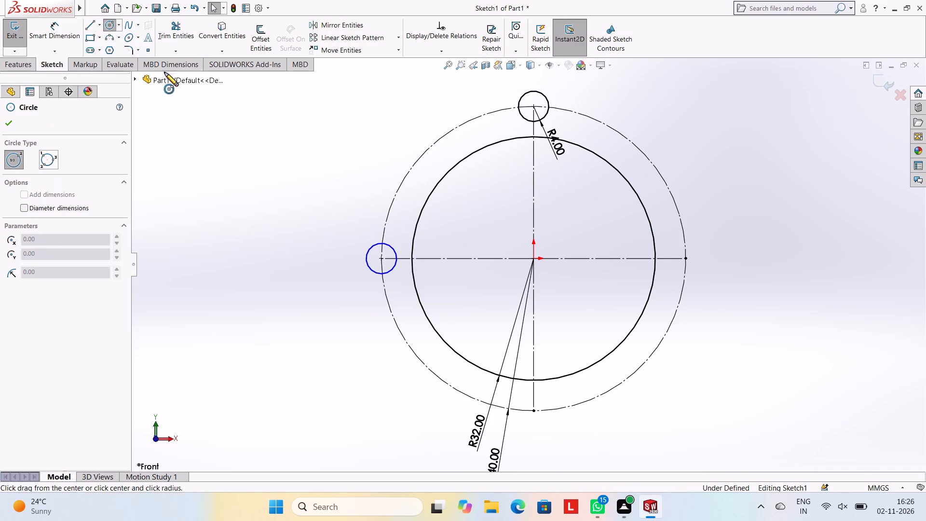
click(686, 258)
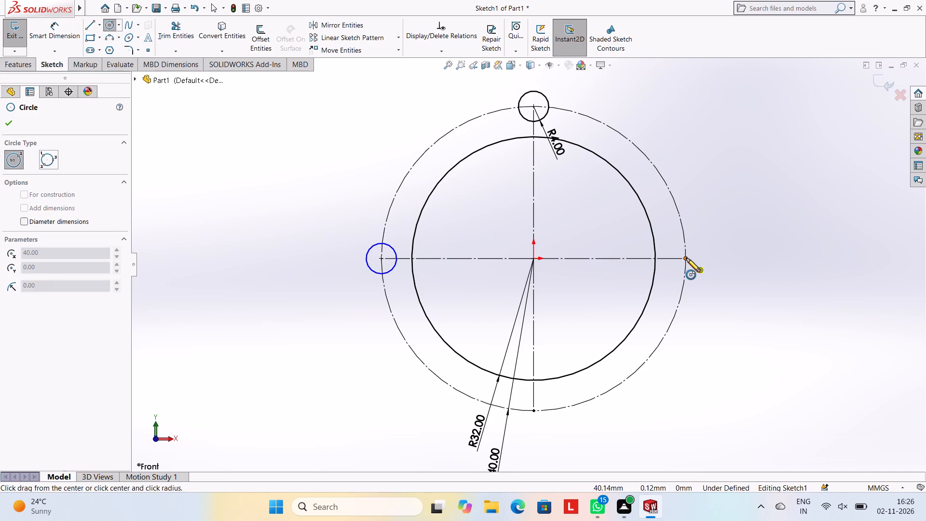
key(4)
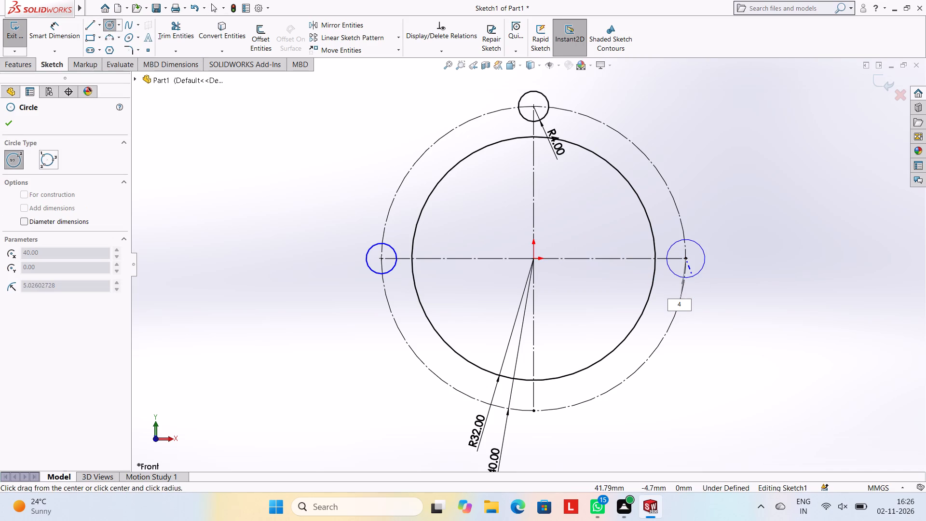
key(Return)
key(Escape)
key(Escape)
key(Escape)
key(Escape)
key(Escape)
key(Escape)
key(Escape)
key(Escape)
key(Escape)
key(Escape)
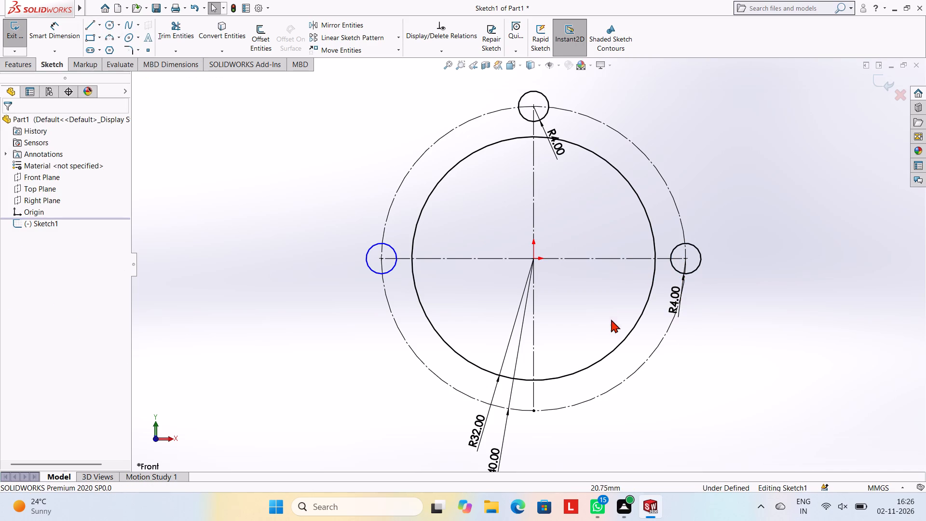
key(Escape)
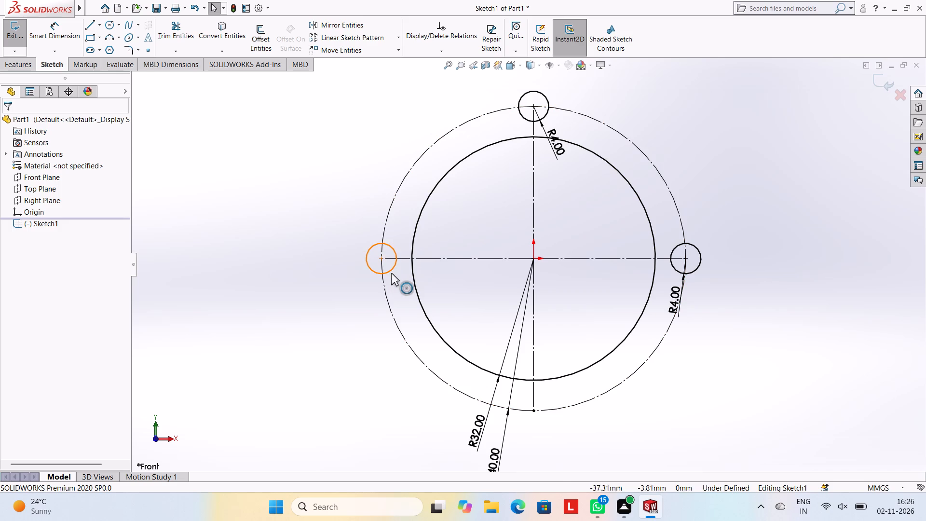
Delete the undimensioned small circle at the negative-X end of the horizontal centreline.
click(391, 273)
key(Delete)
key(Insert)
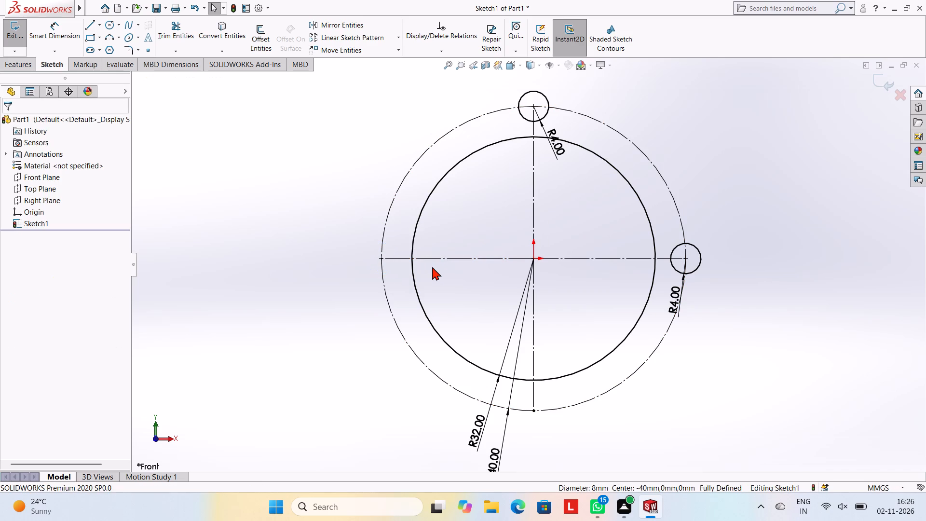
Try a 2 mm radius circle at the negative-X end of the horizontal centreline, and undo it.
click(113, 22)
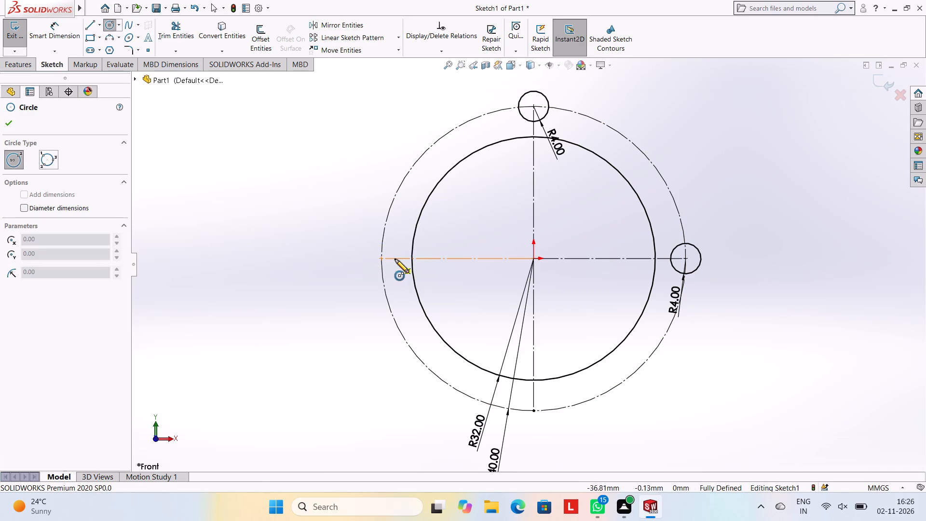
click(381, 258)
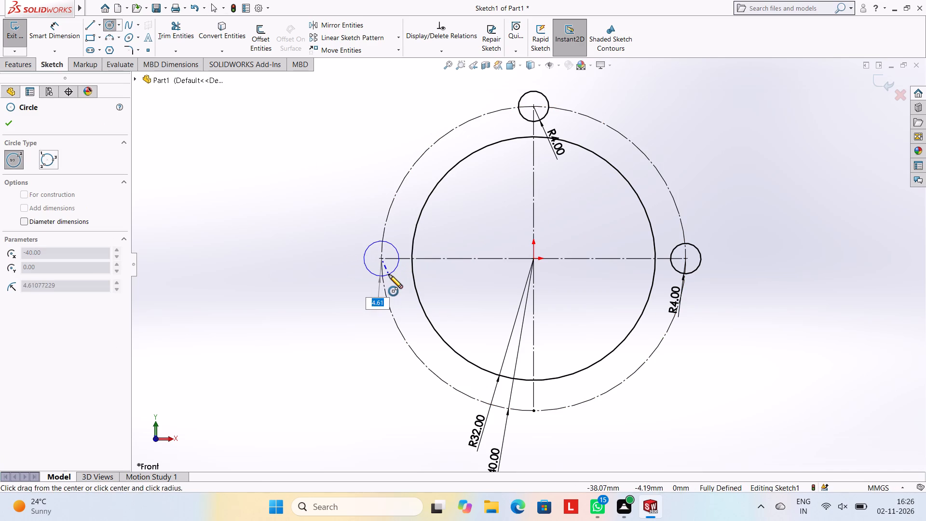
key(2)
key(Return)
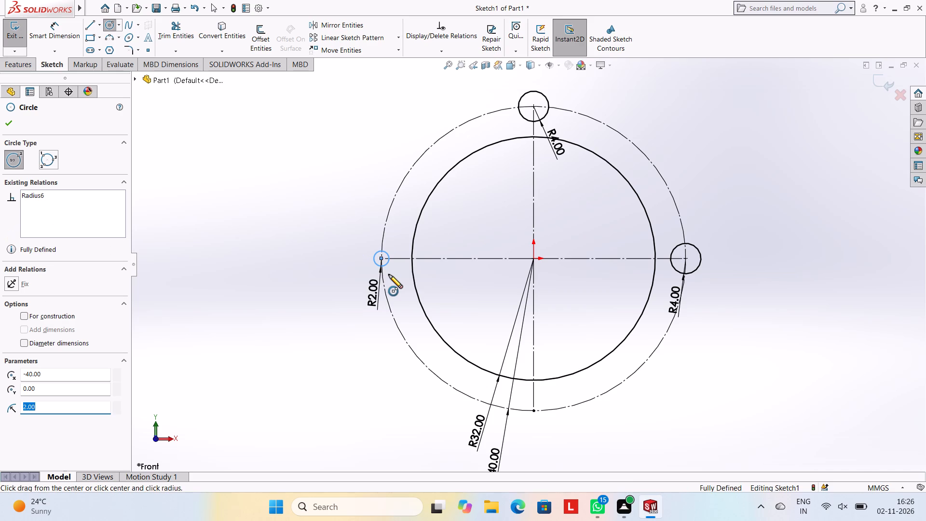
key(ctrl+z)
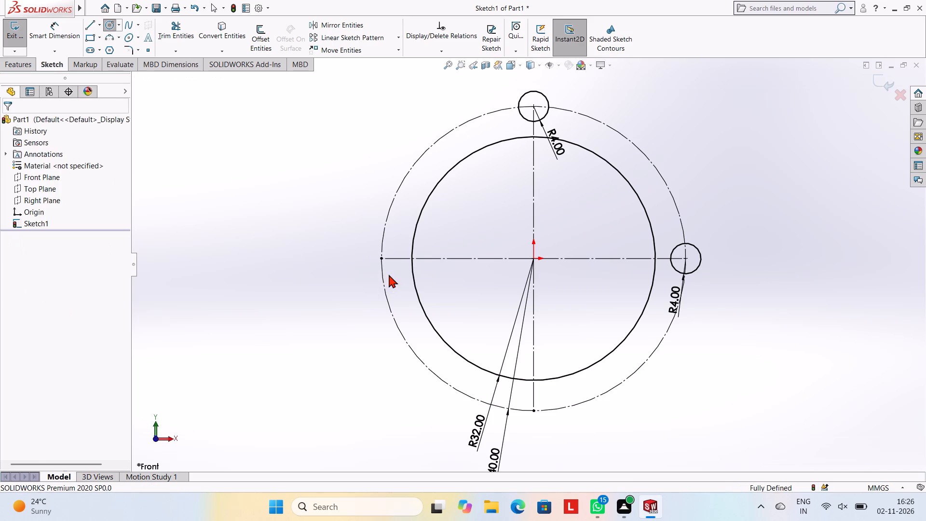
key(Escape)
Draw a dimensioned 4 mm radius circle centred on the negative-X end of the horizontal centreline.
click(110, 23)
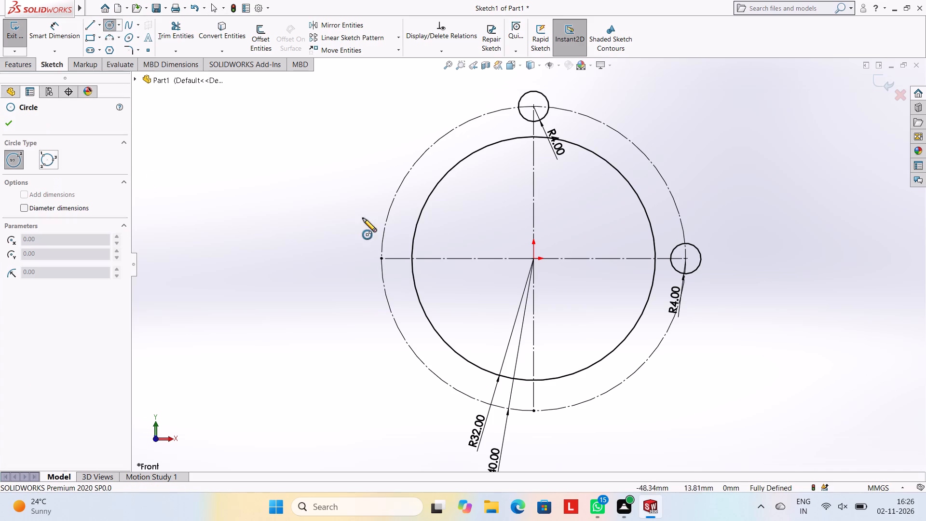
click(381, 258)
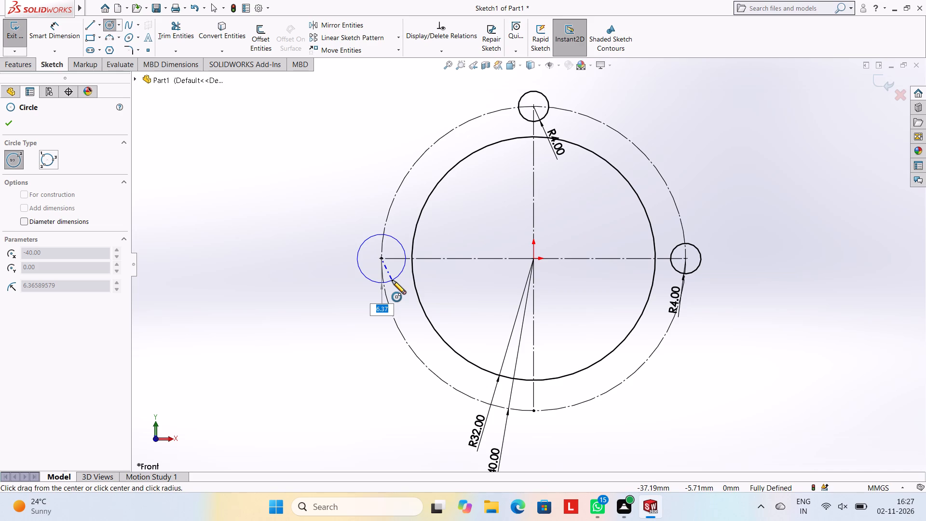
key(4)
key(Return)
key(Escape)
key(Escape)
key(Escape)
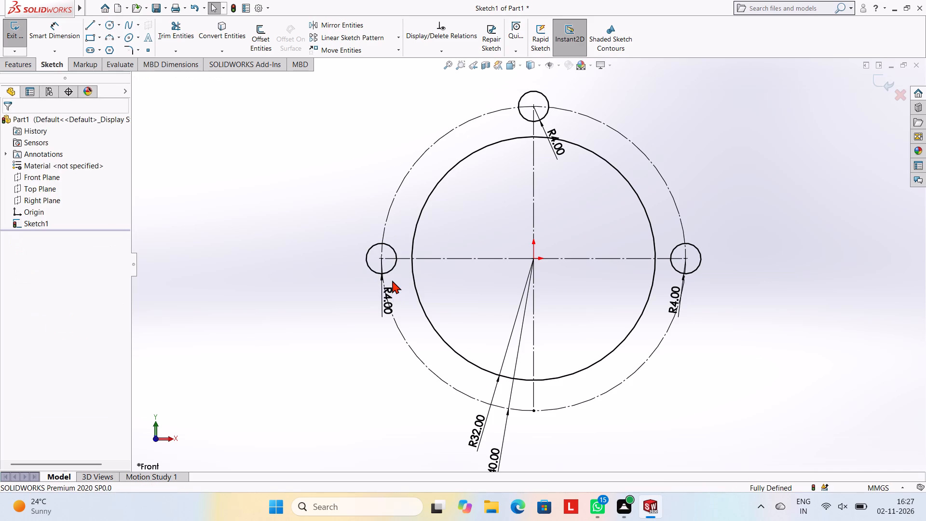
key(Escape)
key(Escape)
Draw a 4 mm radius circle centred on the lower end of the vertical centreline, at the construction circle.
click(111, 29)
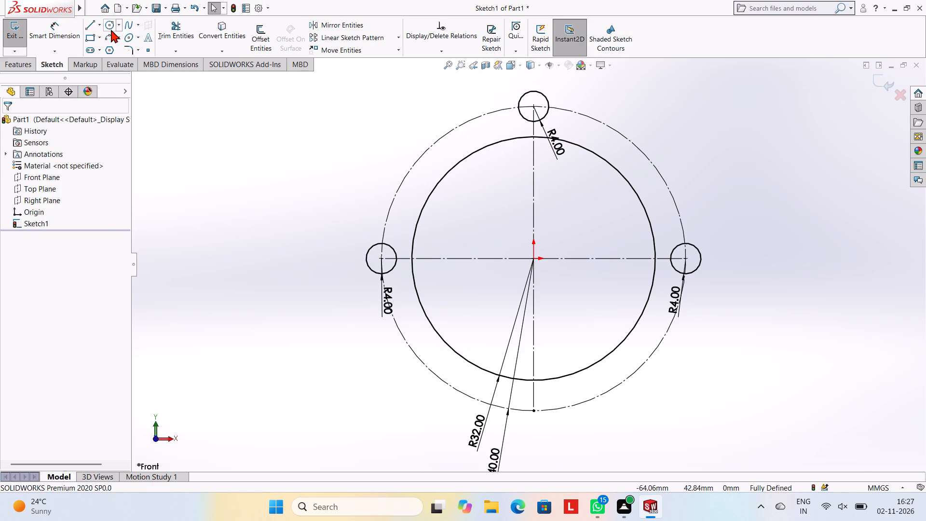
click(533, 411)
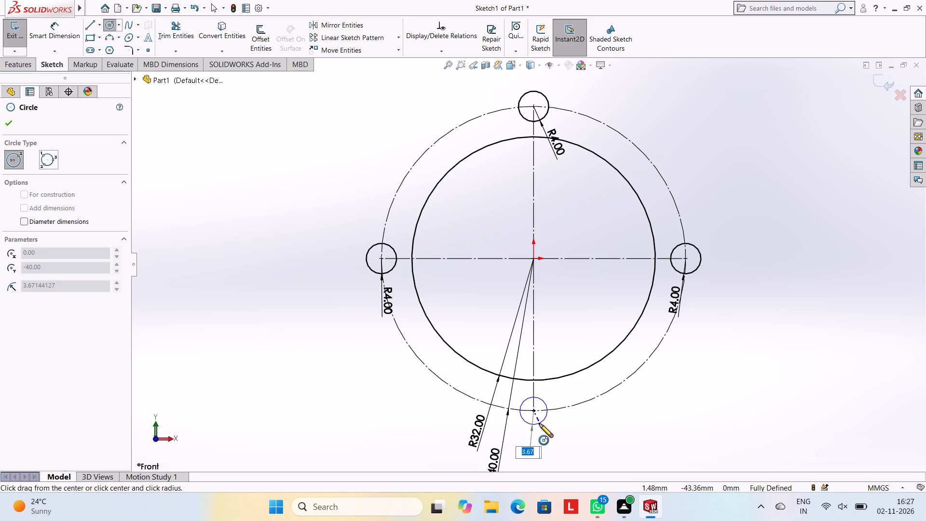
key(4)
key(Return)
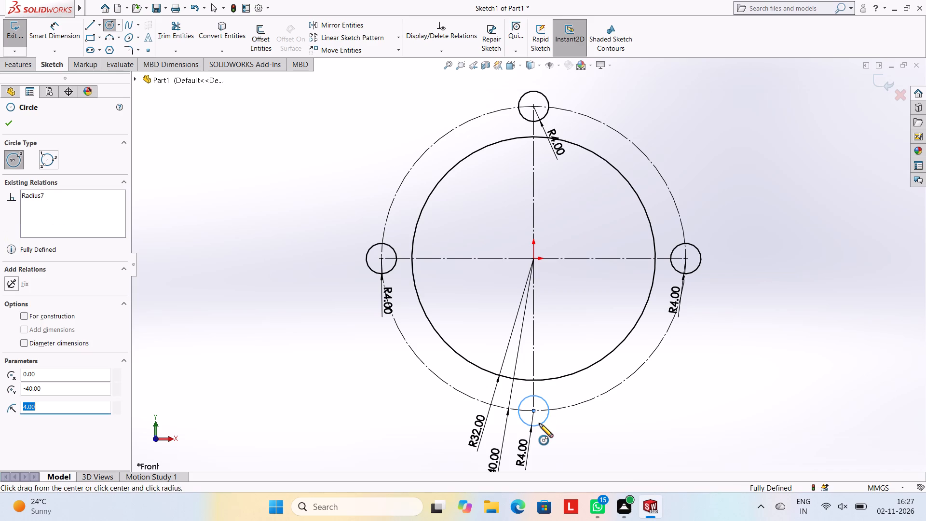
key(Escape)
key(Escape)
key(Escape)
key(Escape)
key(Escape)
key(Escape)
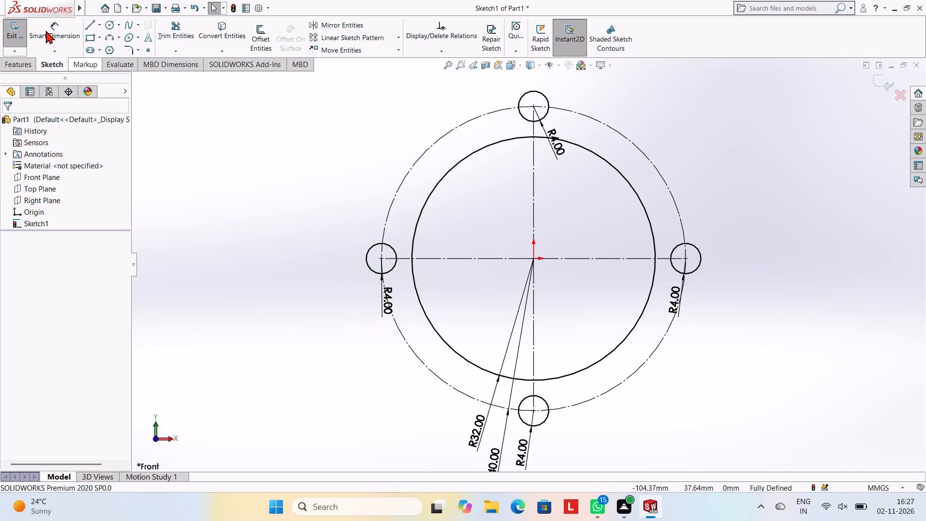
Draw an 8 mm radius circle concentric with the 4 mm radius circle at the upper end of the vertical centreline.
click(110, 25)
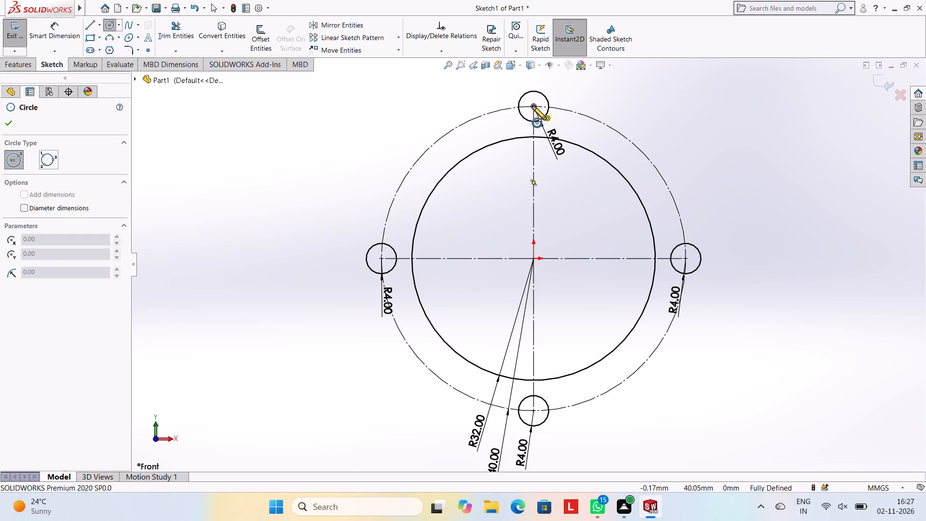
click(534, 105)
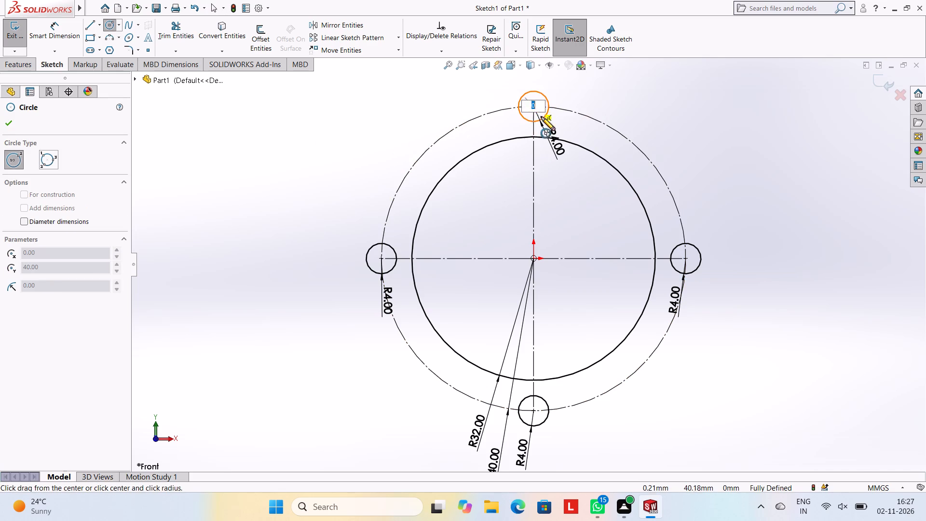
key(8)
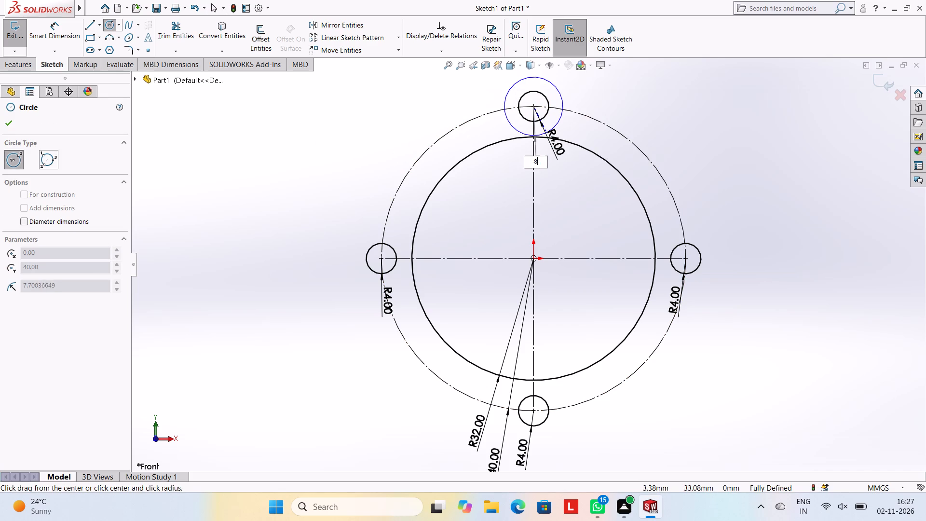
key(Return)
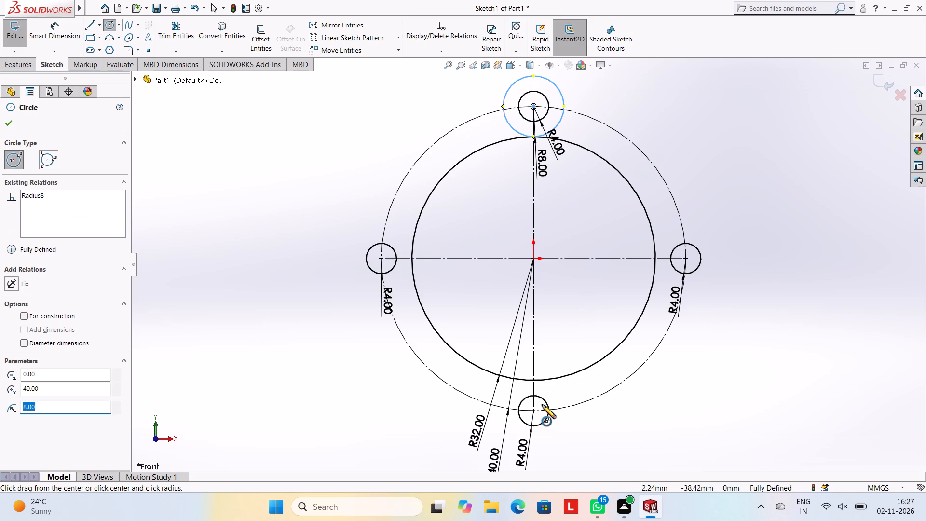
key(Escape)
key(Escape)
key(Escape)
key(Escape)
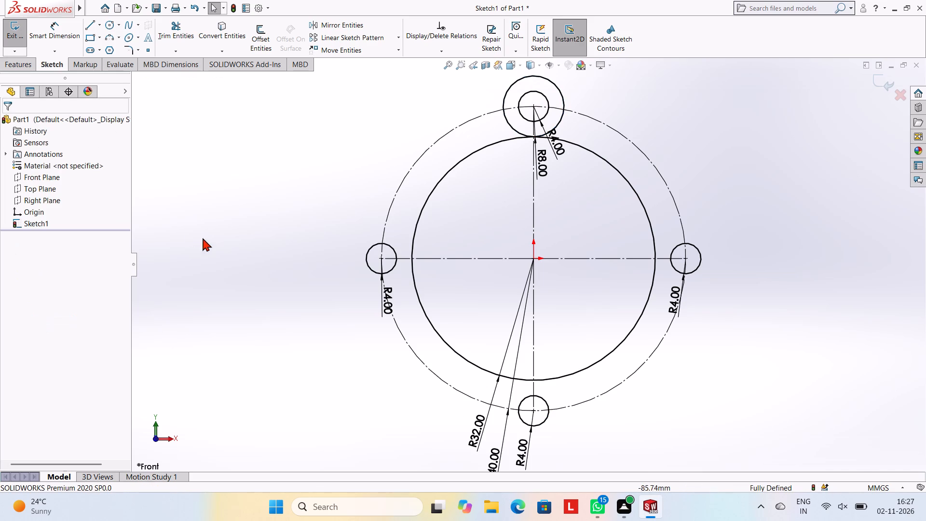
Draw an 8 mm radius circle concentric with the 4 mm radius circle at the negative-X end of the horizontal centreline.
click(113, 21)
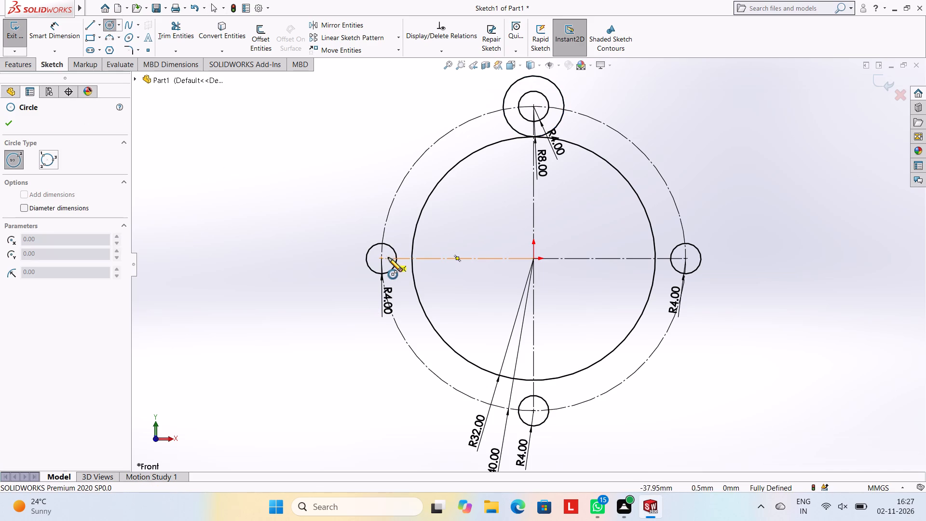
click(382, 258)
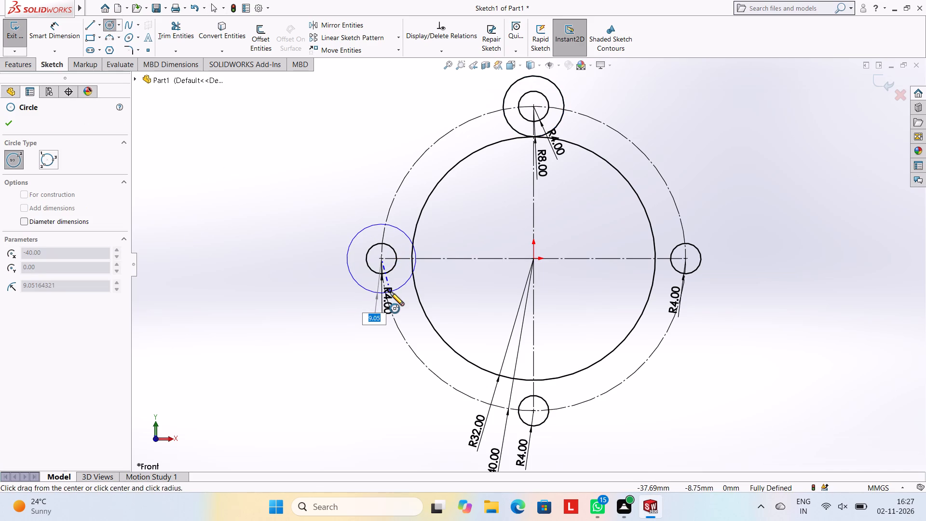
key(8)
key(Return)
key(Escape)
key(Escape)
key(Escape)
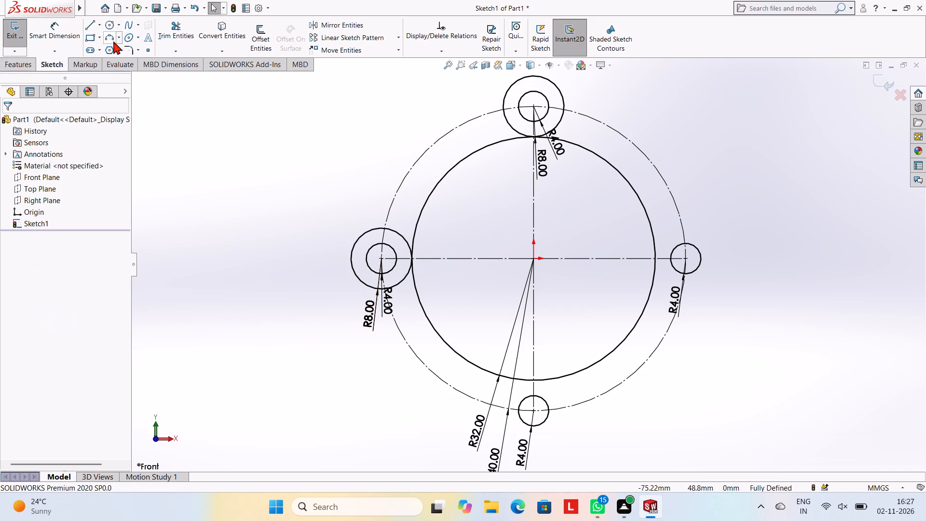
Draw an 8 mm radius circle concentric with the 4 mm radius circle at the lower end of the vertical centreline.
click(110, 27)
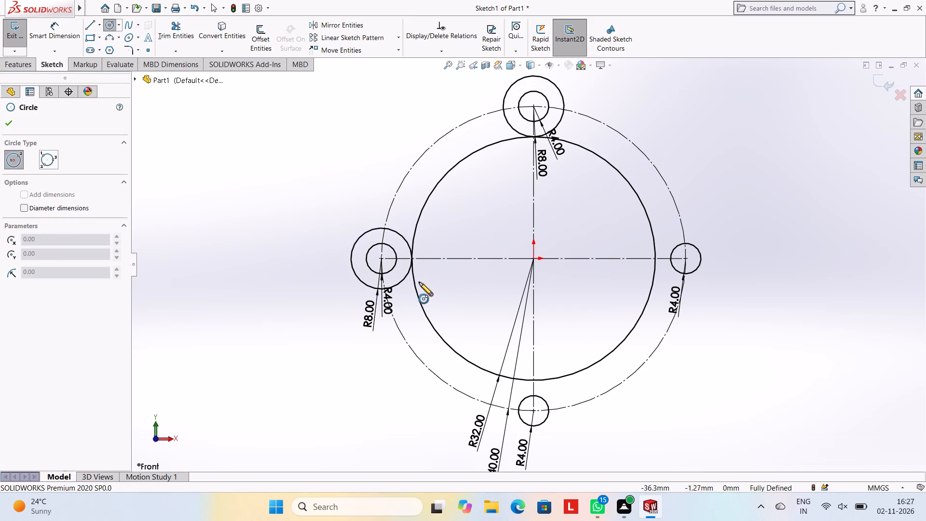
click(532, 410)
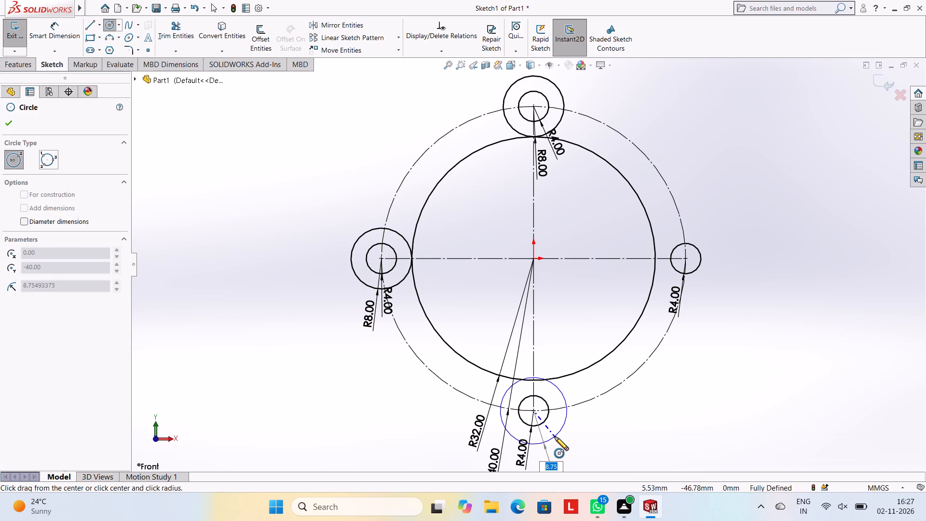
key(8)
key(Return)
key(Escape)
key(Escape)
key(Escape)
key(Escape)
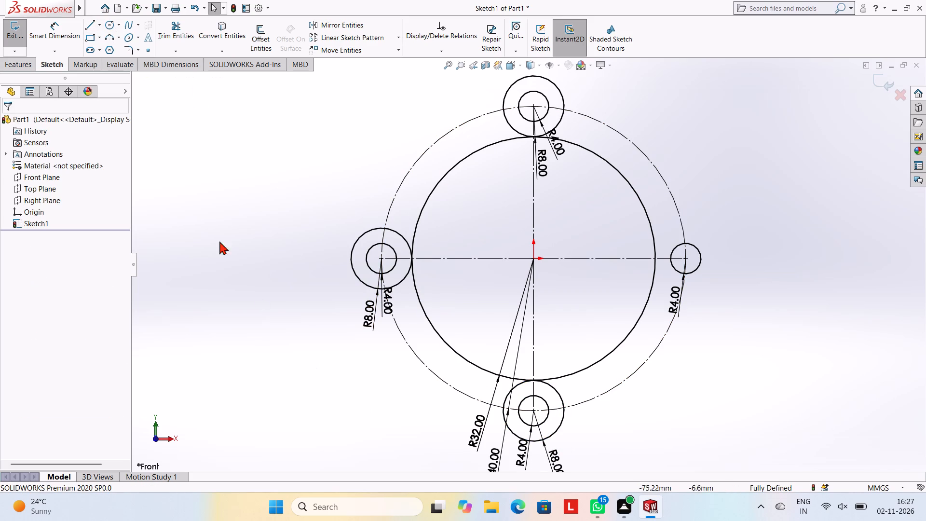
Draw an 8 mm radius circle concentric with the 4 mm radius circle at the positive-X end of the horizontal centreline.
click(109, 28)
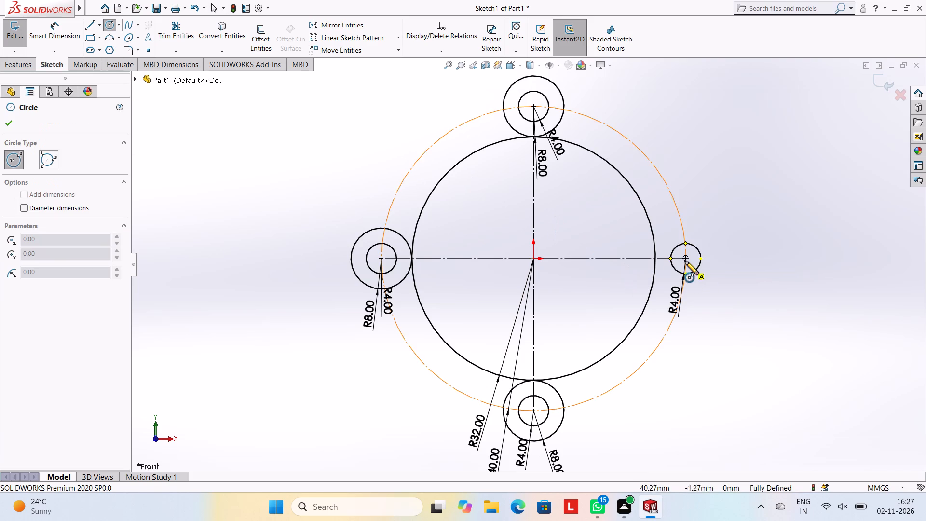
click(685, 259)
key(8)
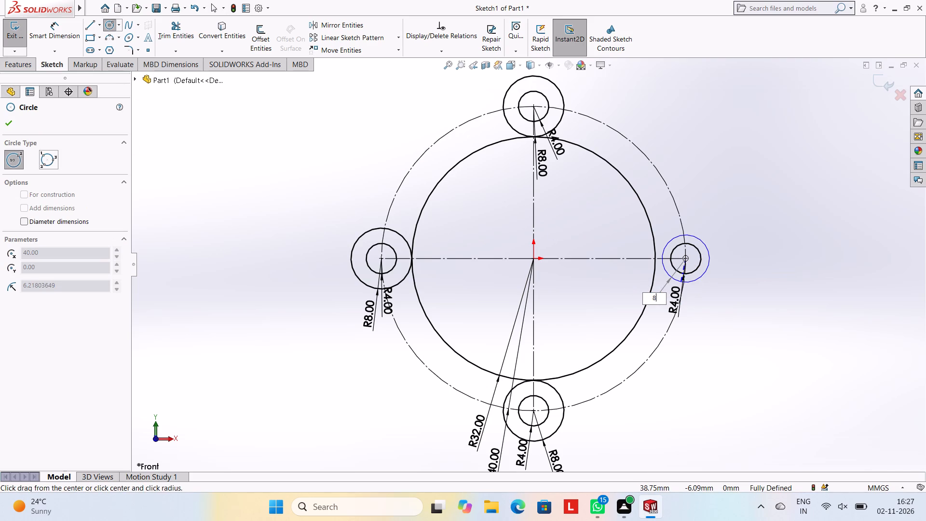
key(Return)
key(Escape)
key(Escape)
key(Escape)
key(Escape)
key(Escape)
key(Escape)
key(Escape)
key(Escape)
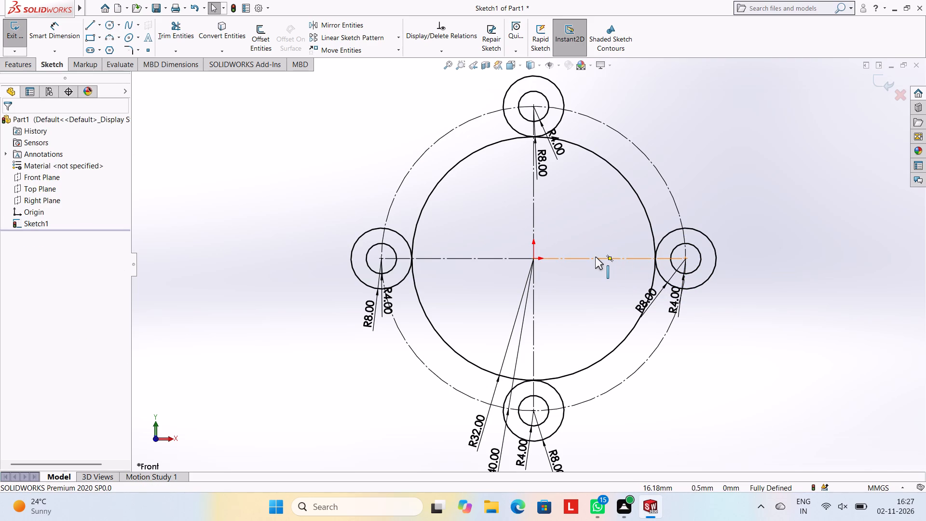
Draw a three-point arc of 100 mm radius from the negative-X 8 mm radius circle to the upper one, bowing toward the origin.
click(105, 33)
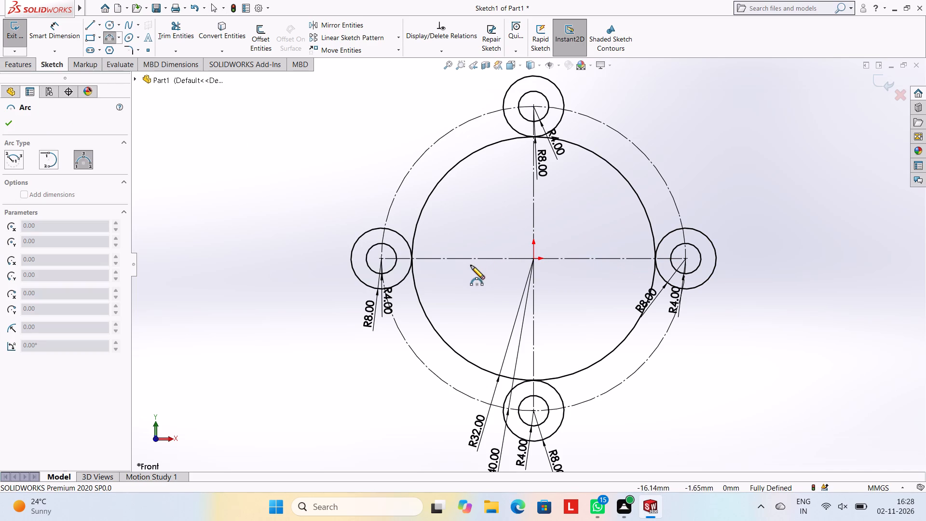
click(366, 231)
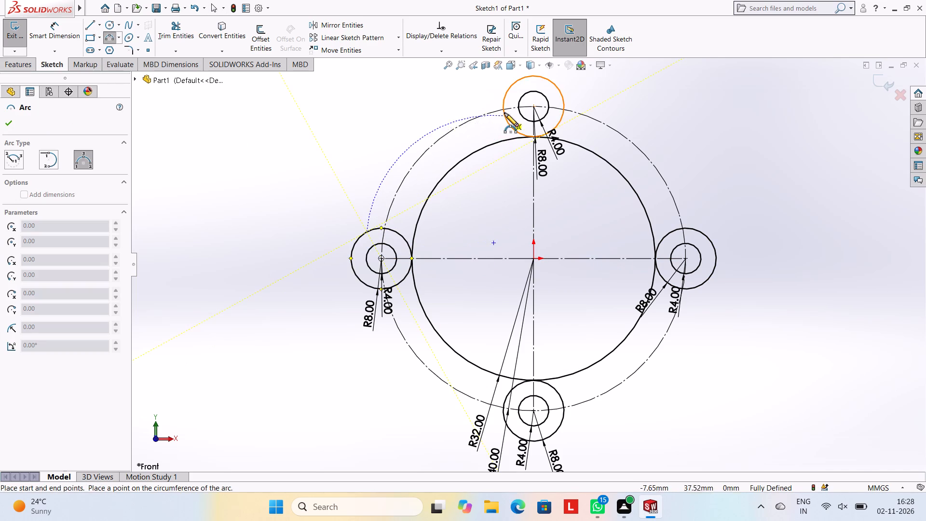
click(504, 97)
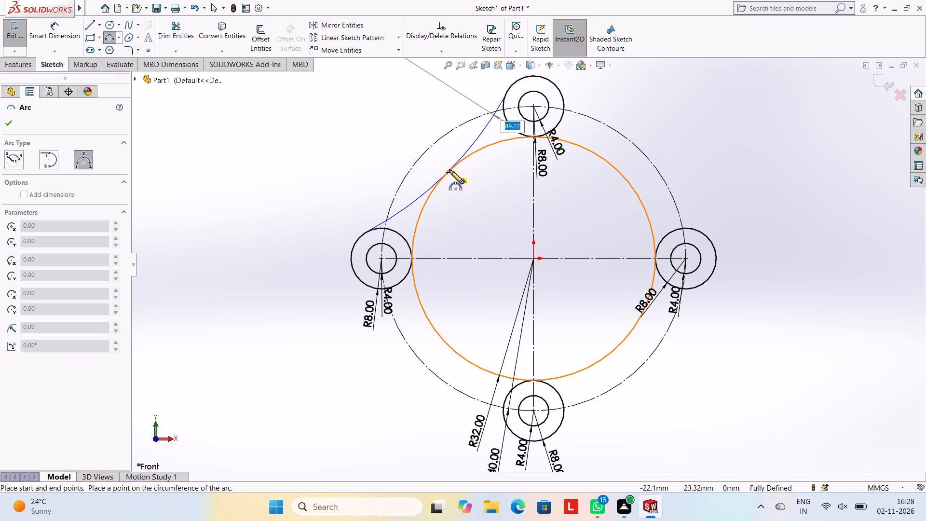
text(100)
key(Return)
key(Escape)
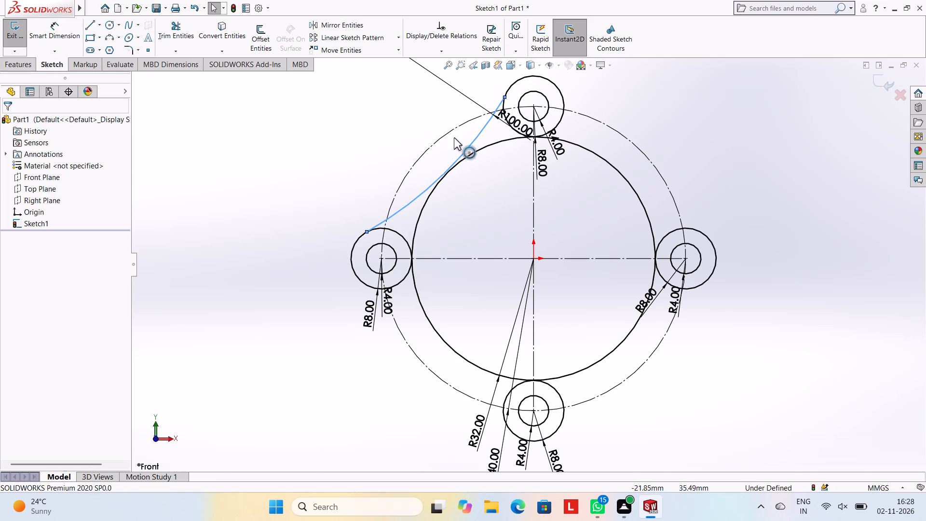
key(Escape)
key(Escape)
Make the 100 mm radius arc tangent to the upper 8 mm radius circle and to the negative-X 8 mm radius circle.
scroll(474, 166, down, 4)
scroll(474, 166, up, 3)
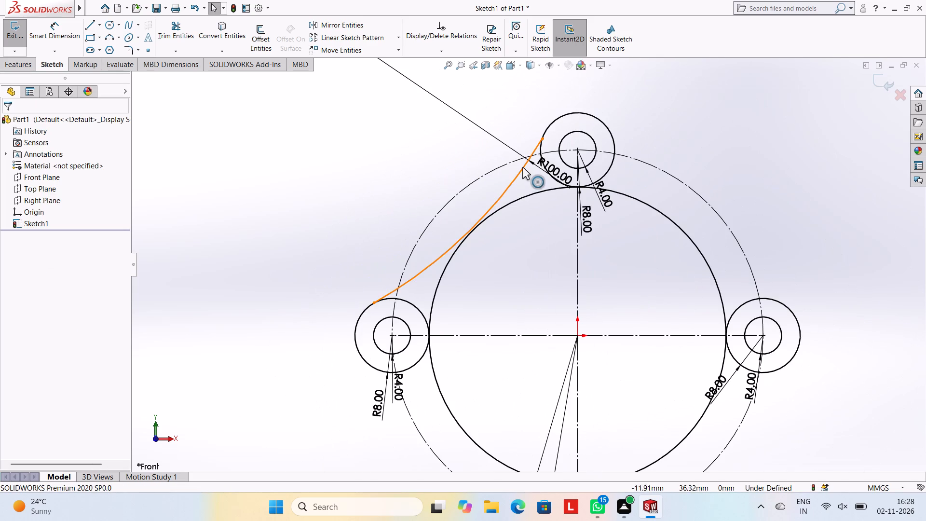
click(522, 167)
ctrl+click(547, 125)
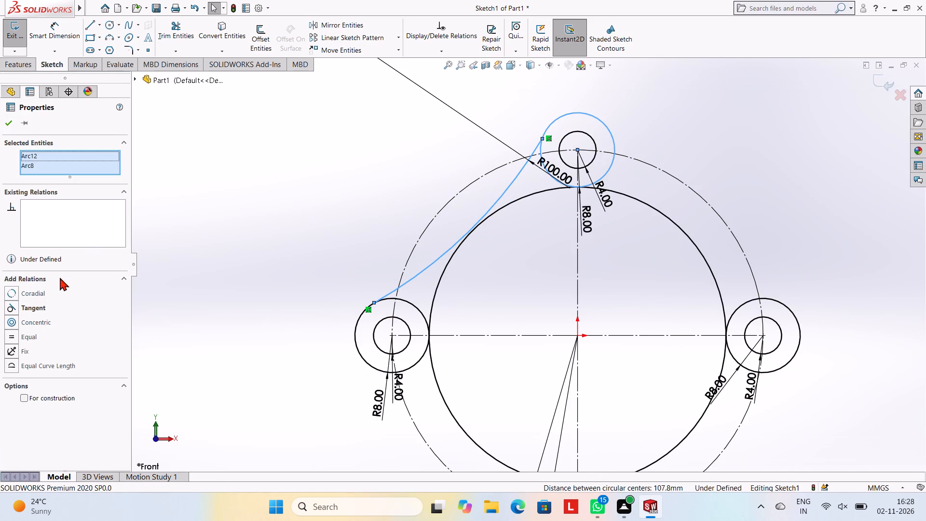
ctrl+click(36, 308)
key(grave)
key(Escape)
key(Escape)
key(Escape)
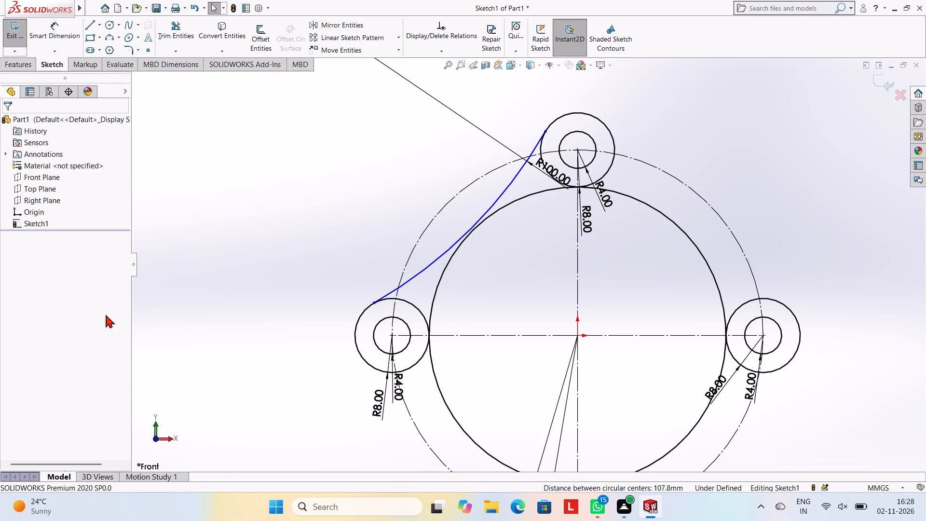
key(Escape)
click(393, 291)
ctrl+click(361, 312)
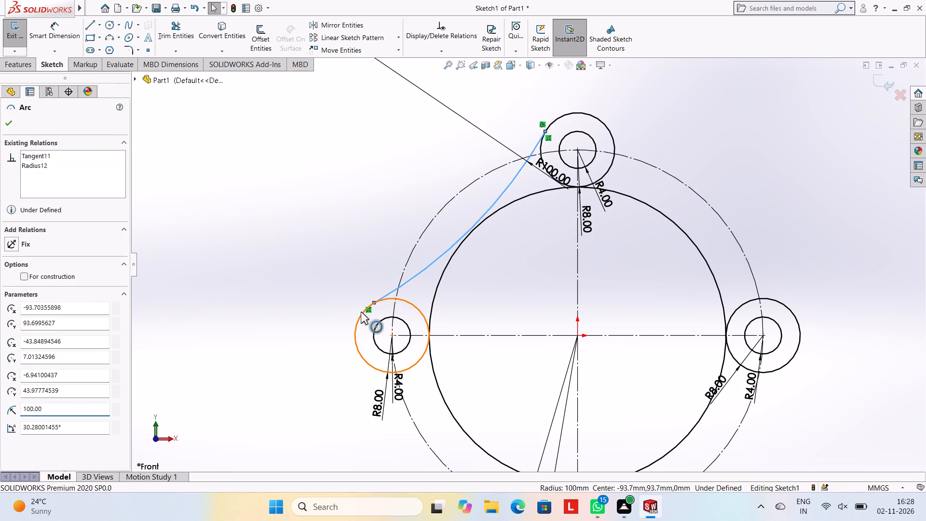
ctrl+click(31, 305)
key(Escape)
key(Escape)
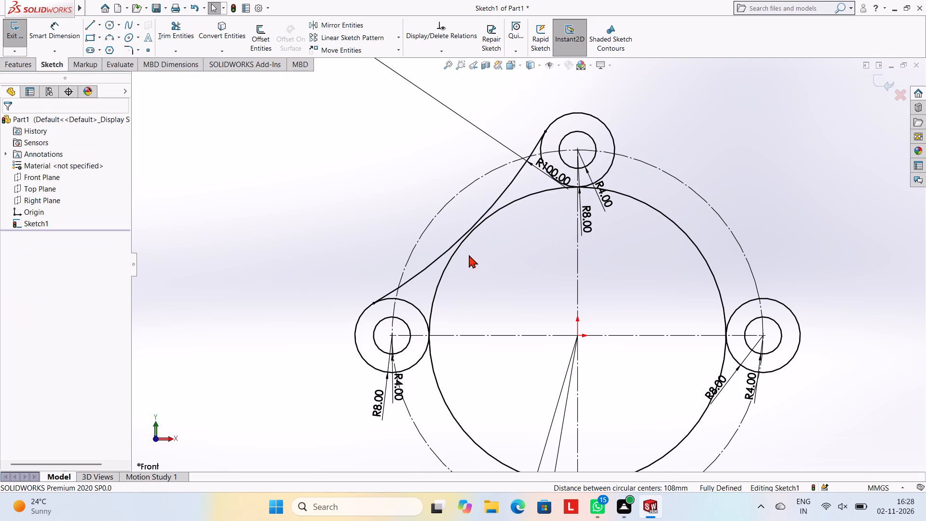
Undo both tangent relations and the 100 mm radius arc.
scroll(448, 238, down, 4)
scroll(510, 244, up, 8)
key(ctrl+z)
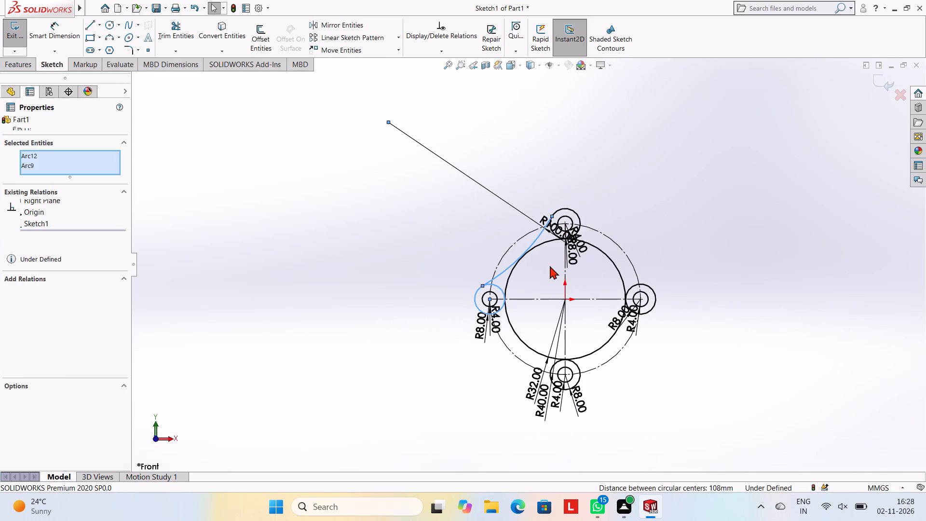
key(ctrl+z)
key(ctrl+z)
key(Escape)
Start a three-point arc on the upper side of the negative-X 8 mm radius circle.
scroll(549, 262, down, 5)
click(105, 38)
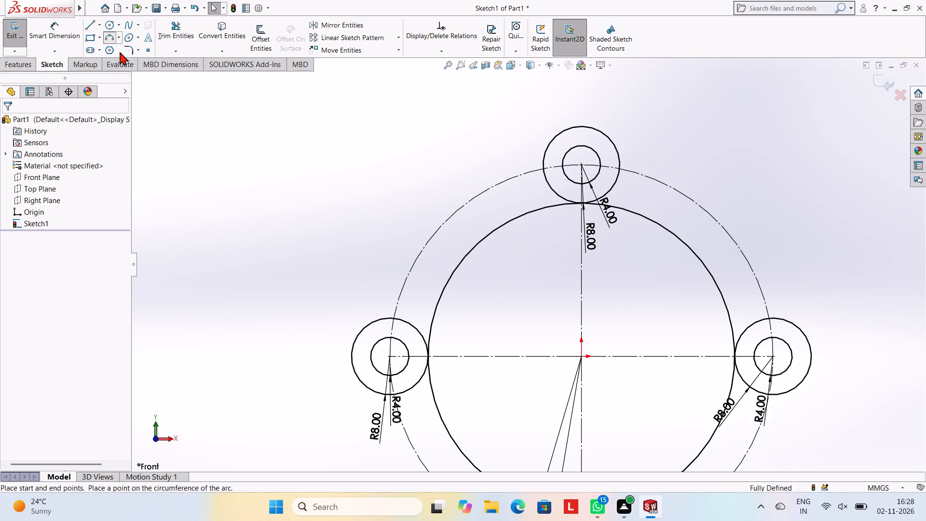
click(372, 321)
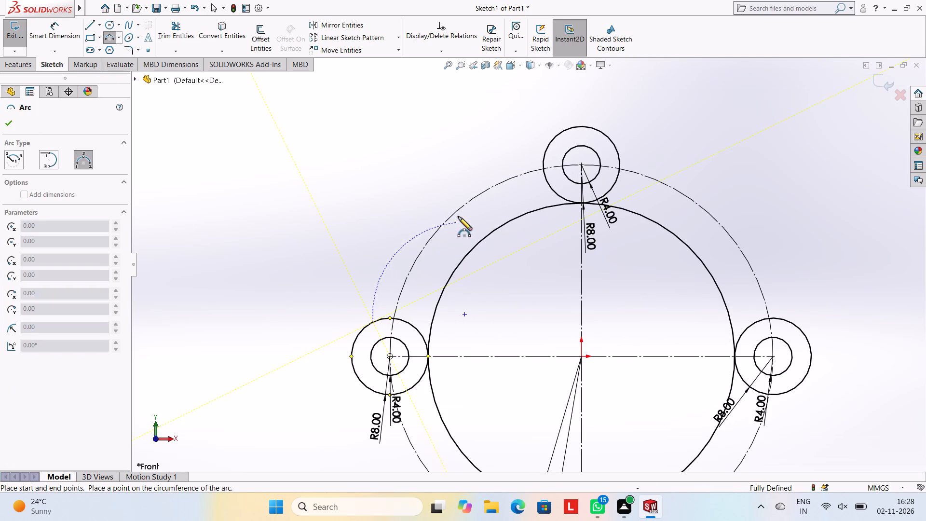
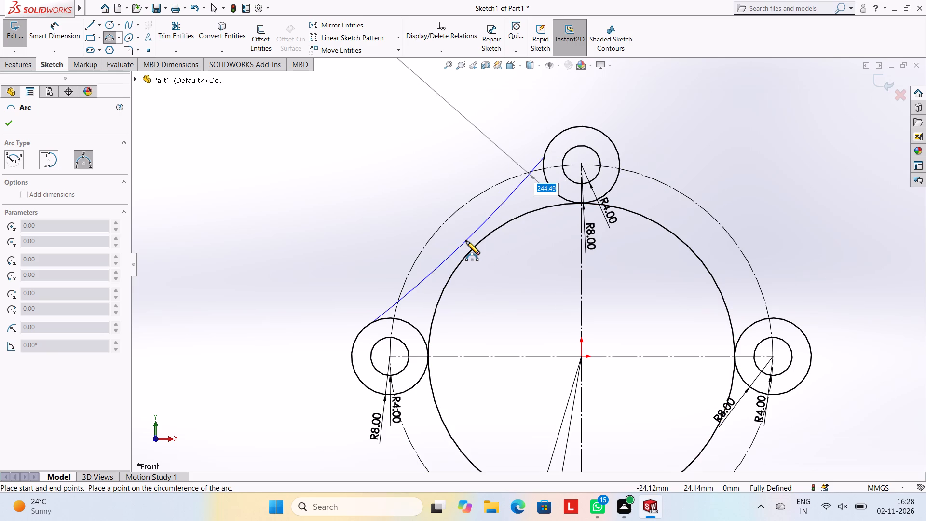
Finish the arc between the negative-X and upper 8 mm radius circles with a 100 mm radius, bowing toward the origin.
text(100)
key(Return)
key(Escape)
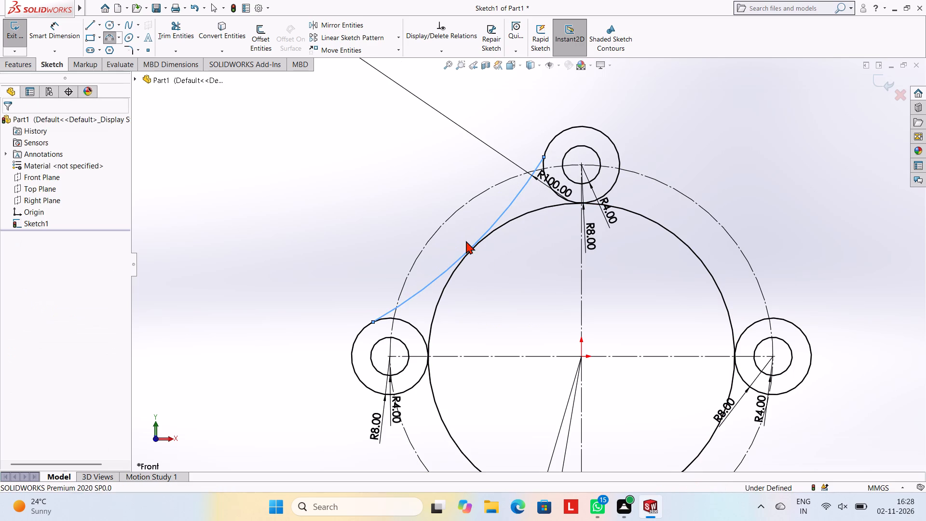
key(Escape)
scroll(486, 255, down, 3)
scroll(486, 255, up, 5)
scroll(678, 343, up, 2)
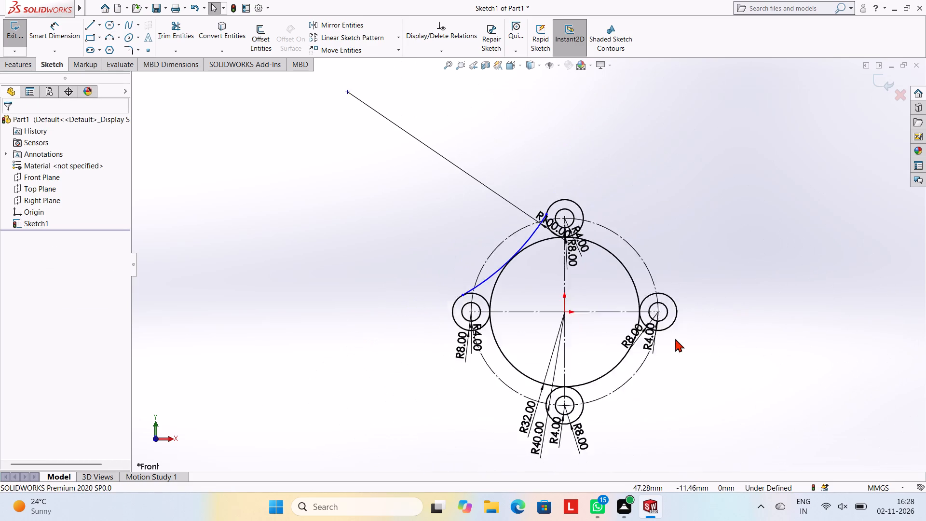
scroll(675, 339, down, 2)
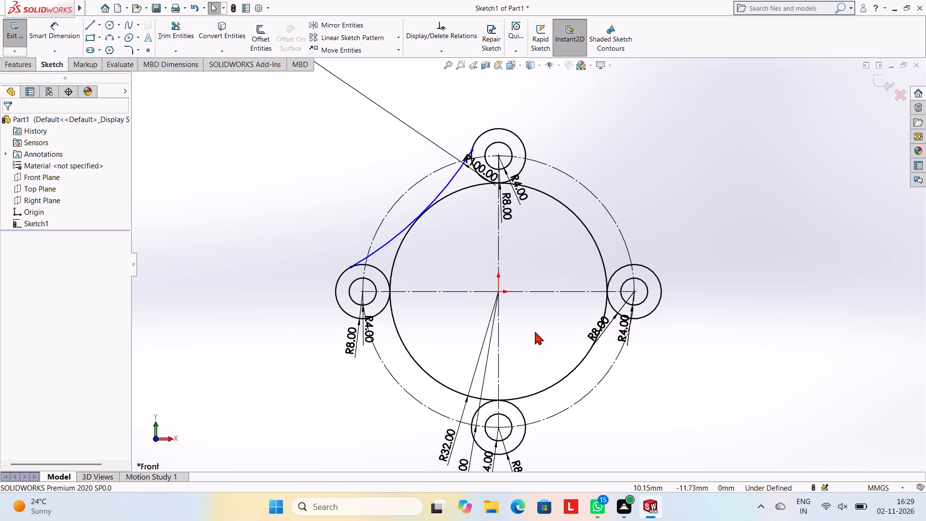
key(Escape)
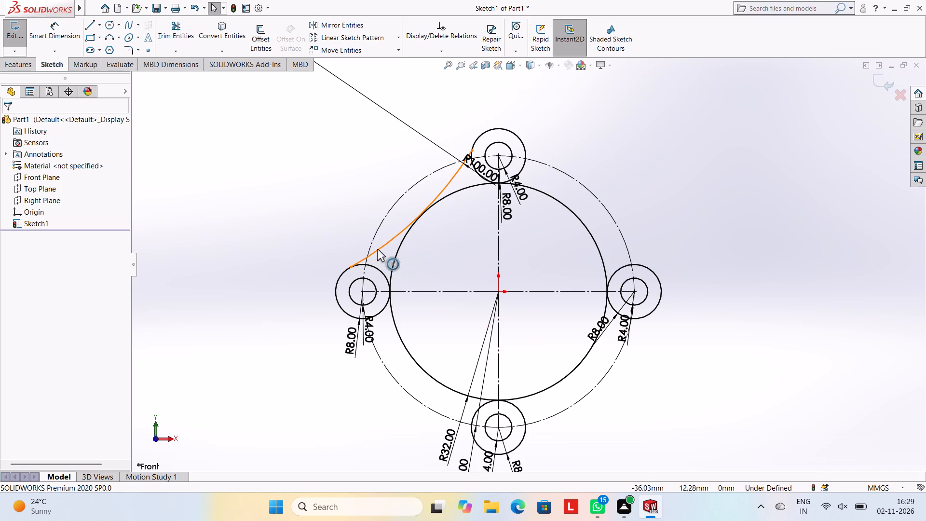
Make the 100 mm radius arc tangent to the negative-X 8 mm radius circle and to the upper 8 mm radius circle.
click(374, 252)
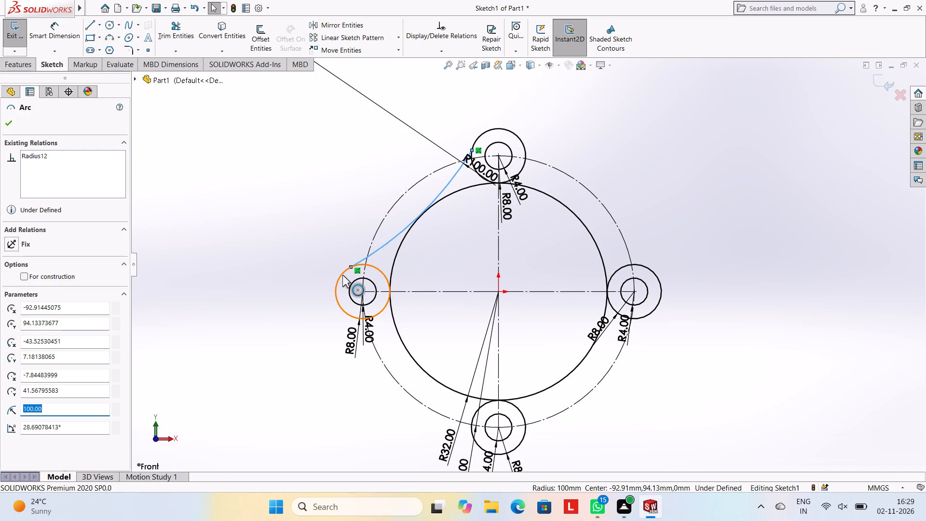
ctrl+click(342, 275)
ctrl+click(37, 309)
key(Escape)
key(Escape)
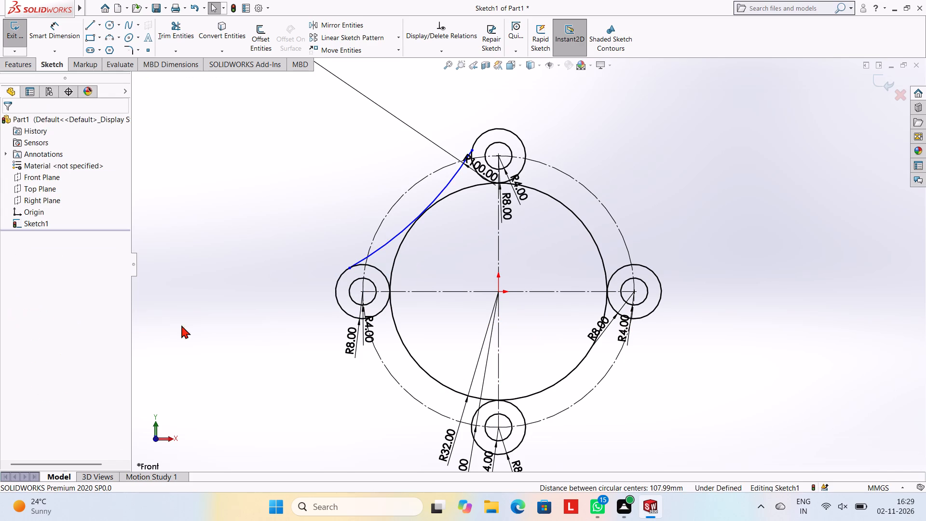
key(Escape)
click(448, 185)
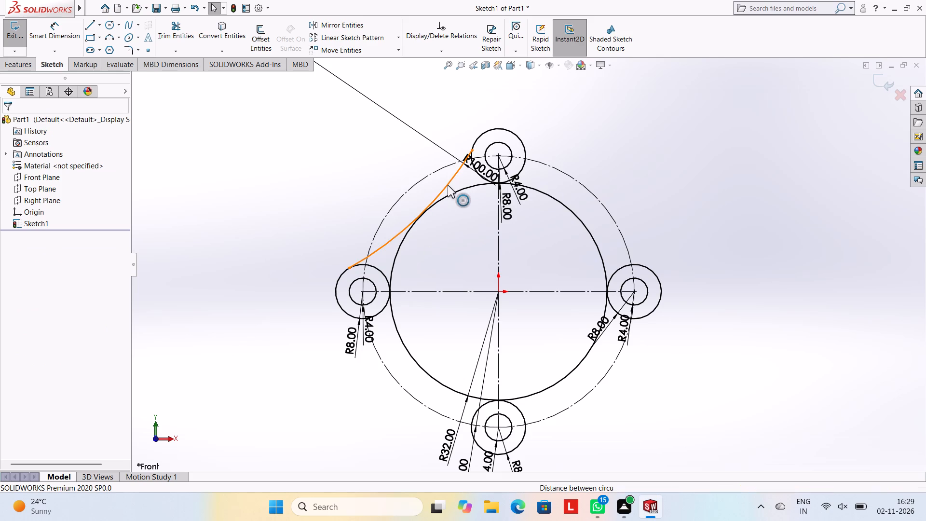
ctrl+click(479, 138)
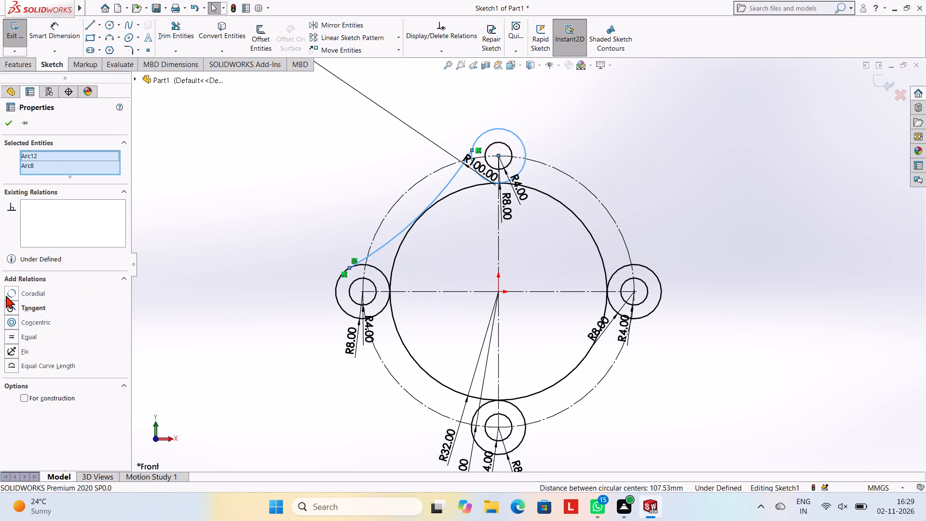
ctrl+click(36, 302)
key(Escape)
key(Escape)
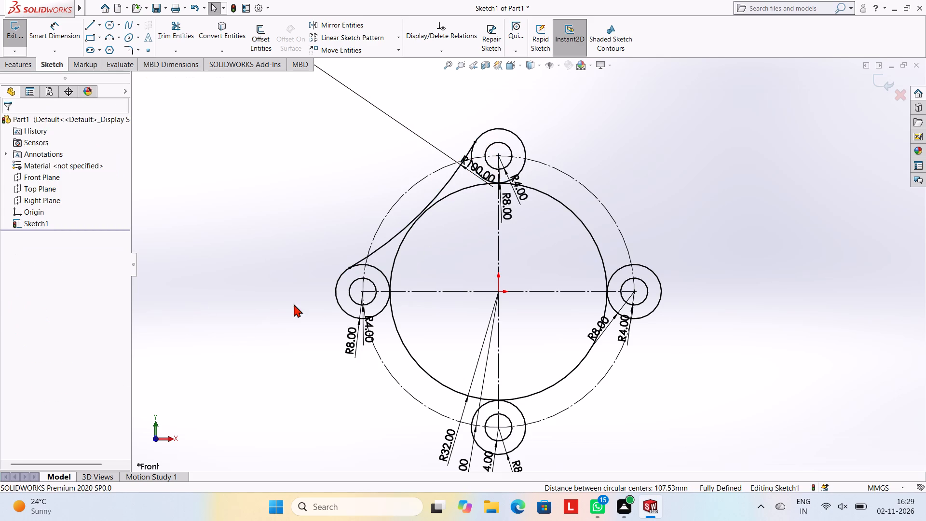
key(Escape)
key(Escape)
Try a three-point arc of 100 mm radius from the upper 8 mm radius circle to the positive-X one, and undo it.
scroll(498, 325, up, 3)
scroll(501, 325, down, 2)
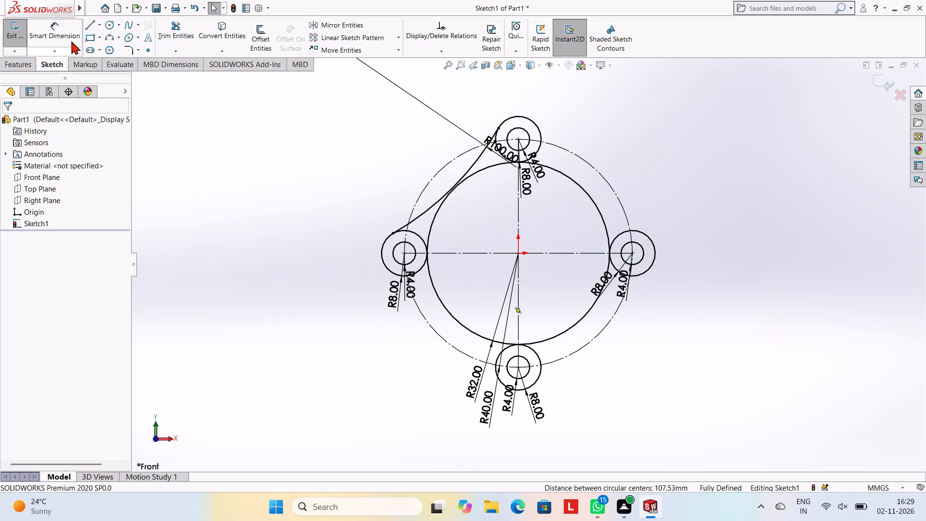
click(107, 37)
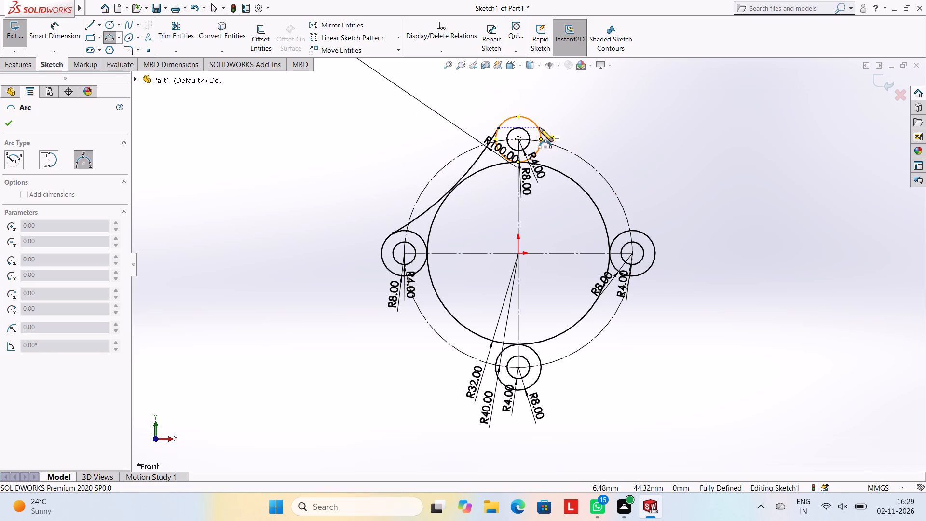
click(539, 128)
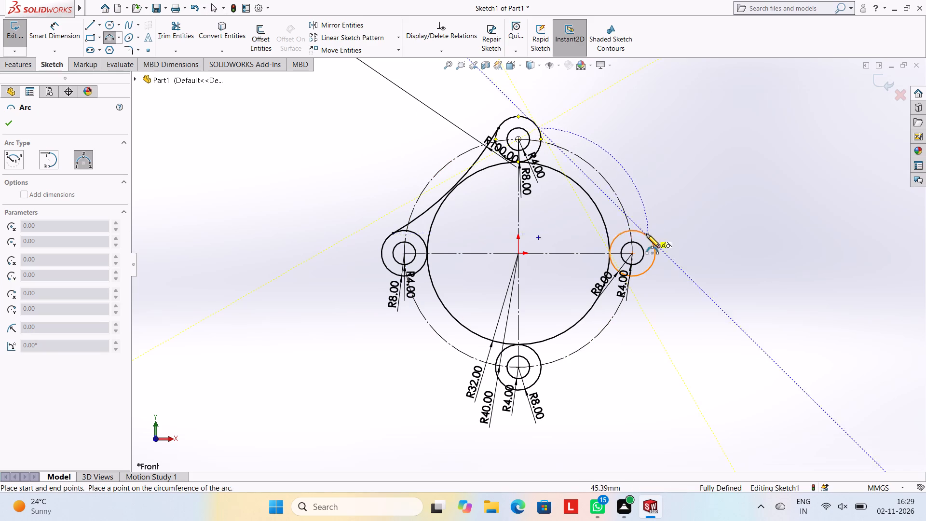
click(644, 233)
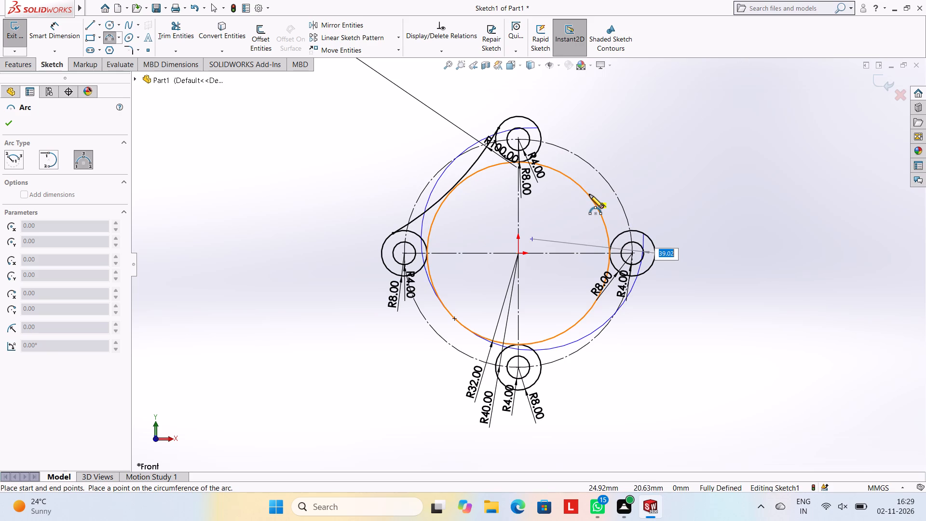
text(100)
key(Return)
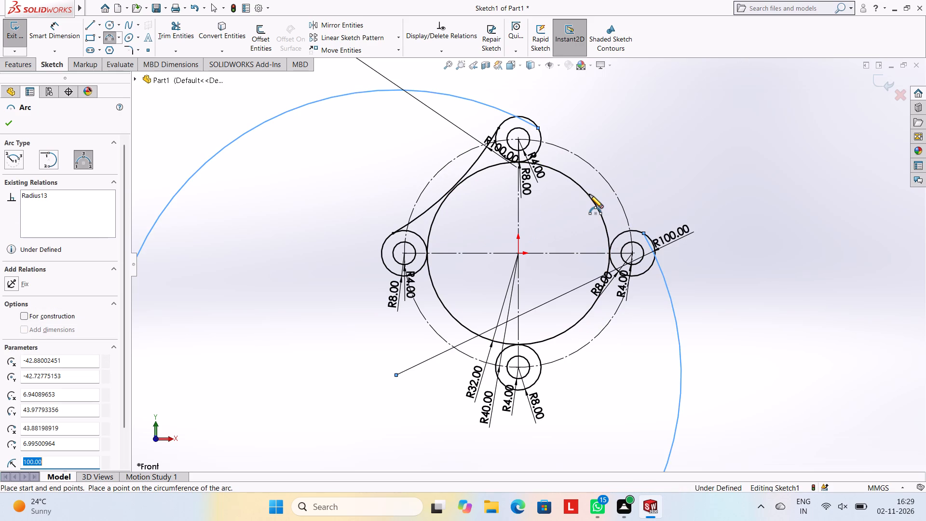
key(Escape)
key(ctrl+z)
Draw a three-point arc of 100 mm radius from the upper 8 mm radius circle to the positive-X one, bowing toward the origin.
scroll(551, 254, up, 2)
scroll(572, 218, down, 2)
click(109, 41)
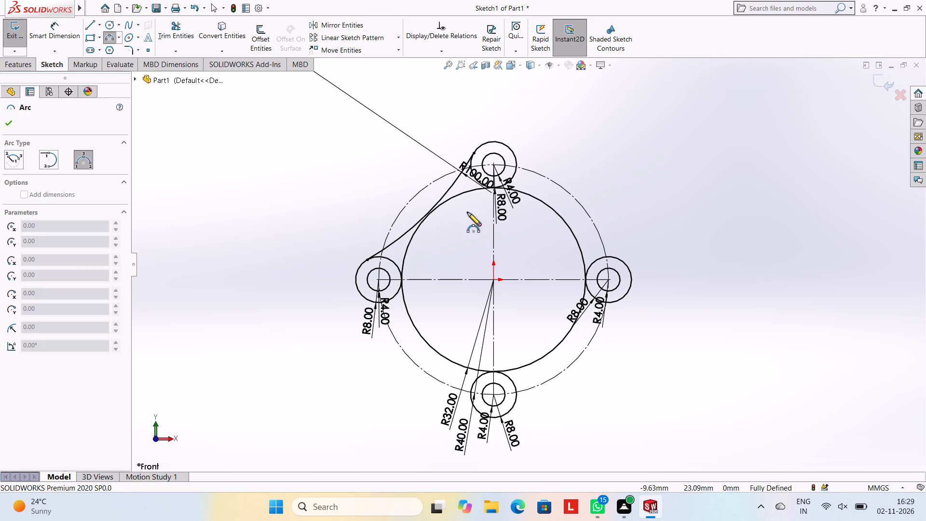
click(516, 154)
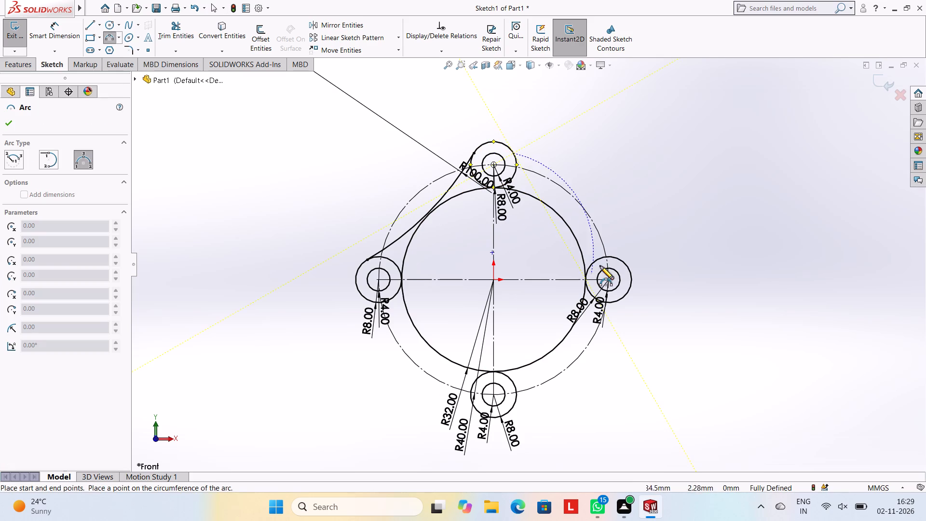
click(617, 257)
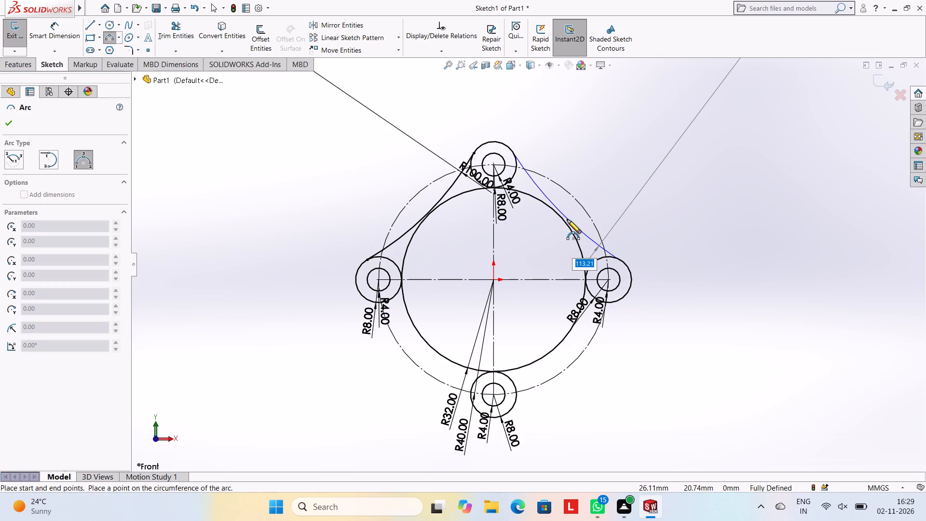
text(100)
key(Return)
key(Escape)
key(Escape)
key(Escape)
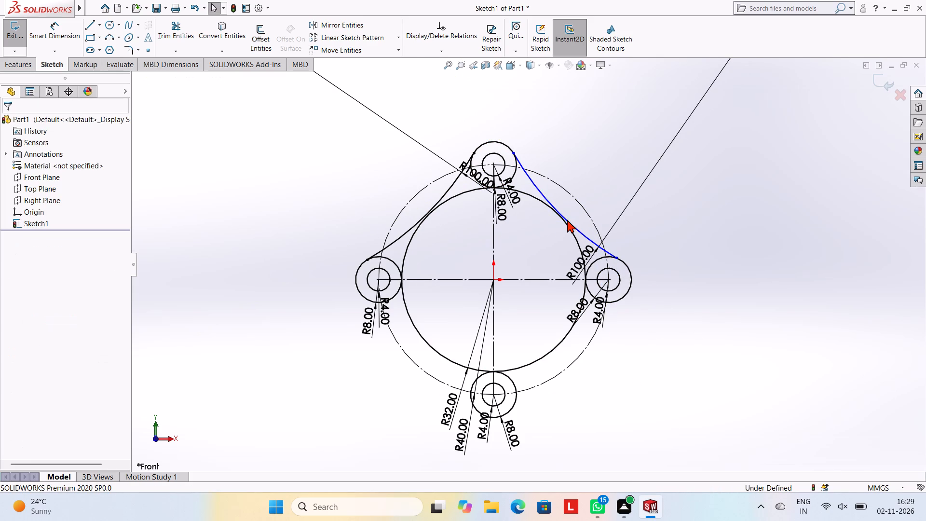
Make the new 100 mm radius arc tangent to the upper 8 mm radius circle and to the positive-X 8 mm radius circle.
scroll(561, 220, down, 2)
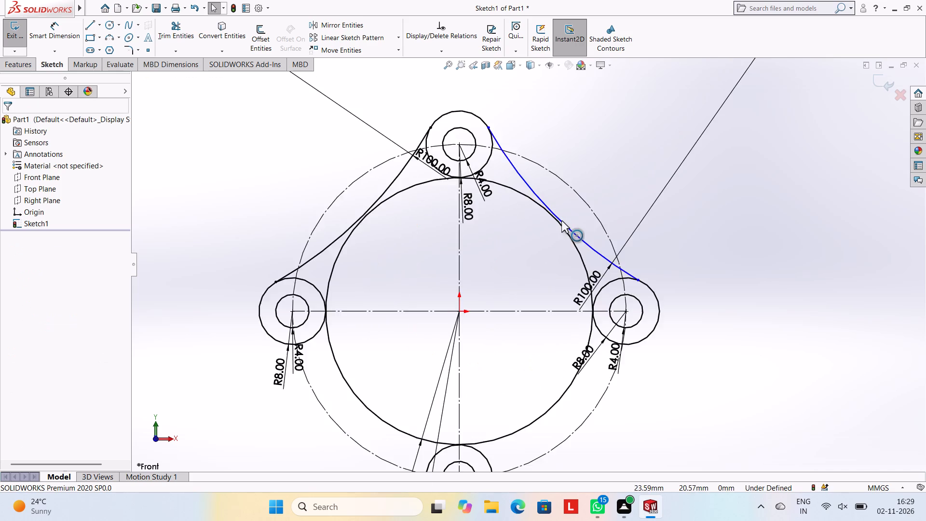
scroll(561, 220, up, 1)
key(Escape)
key(Escape)
scroll(596, 202, down, 2)
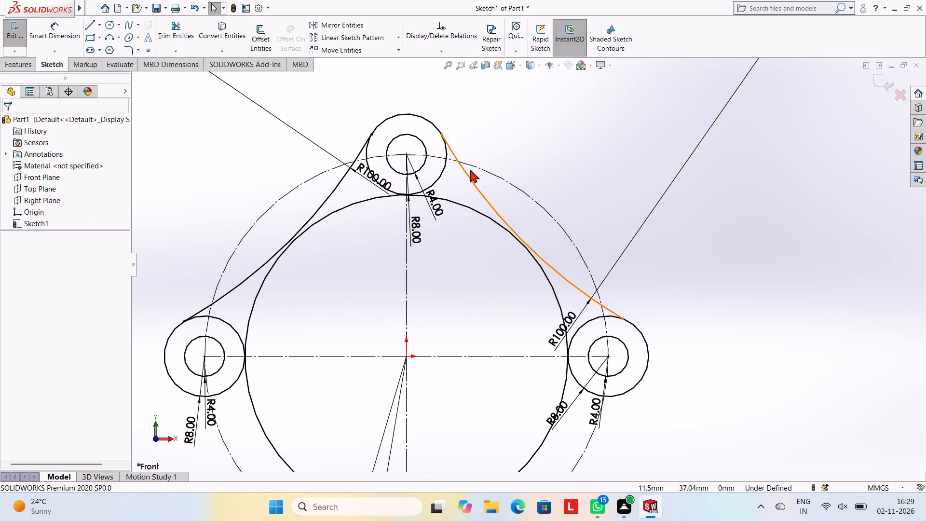
click(465, 170)
ctrl+click(426, 118)
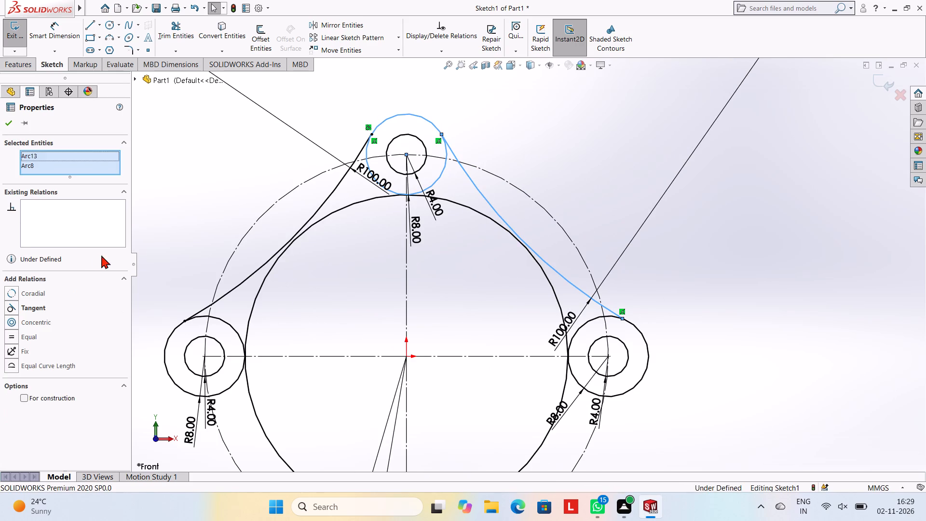
ctrl+drag(64, 281, 54, 296)
ctrl+click(34, 308)
key(Escape)
key(Escape)
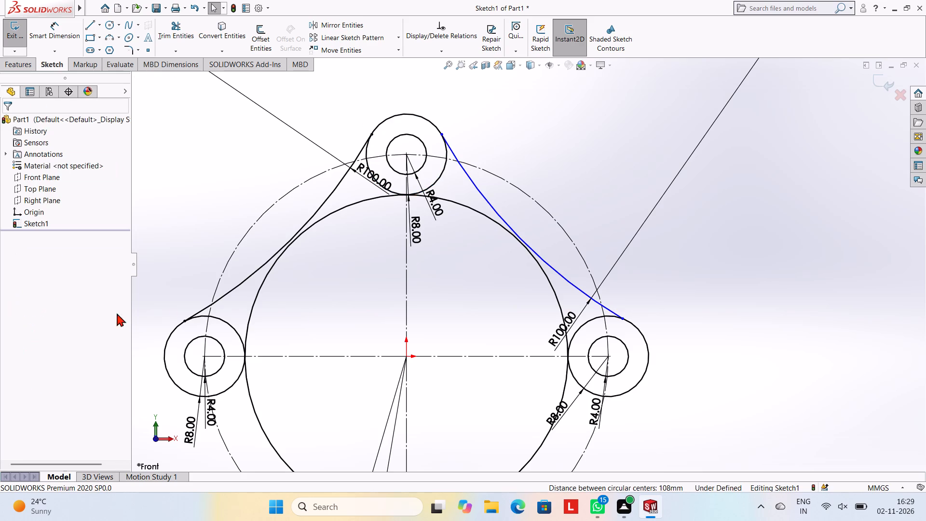
click(576, 287)
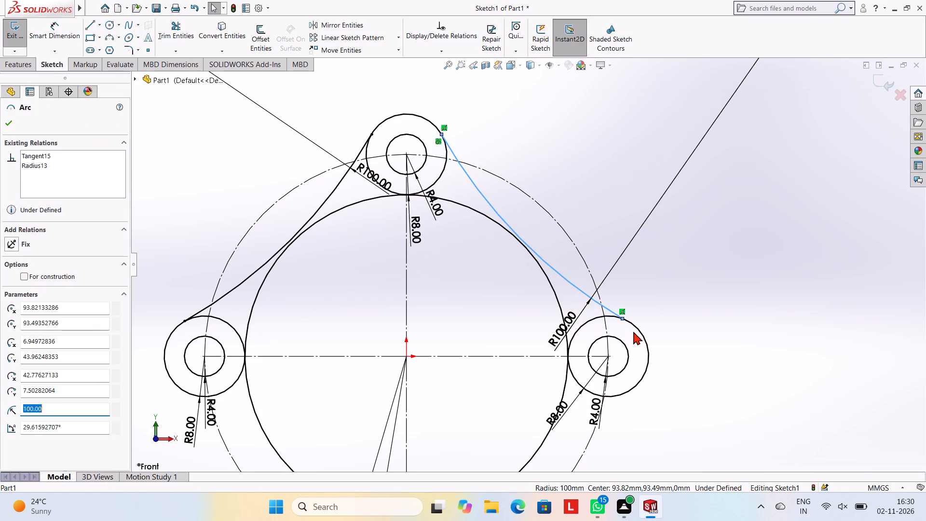
ctrl+click(642, 330)
ctrl+click(36, 306)
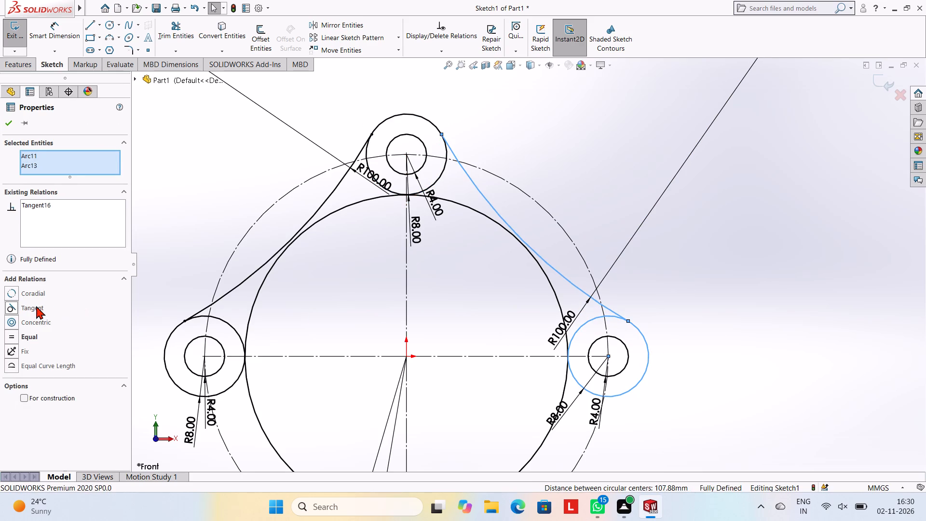
key(Escape)
key(Escape)
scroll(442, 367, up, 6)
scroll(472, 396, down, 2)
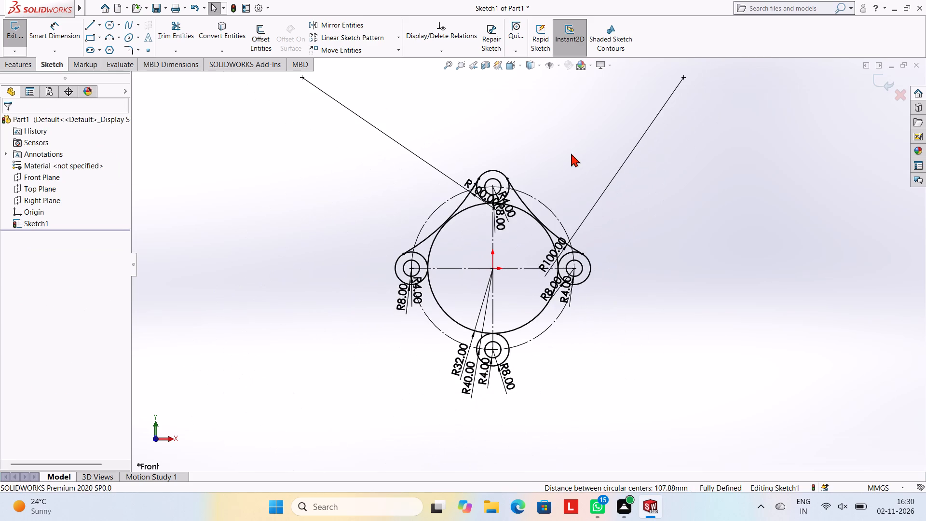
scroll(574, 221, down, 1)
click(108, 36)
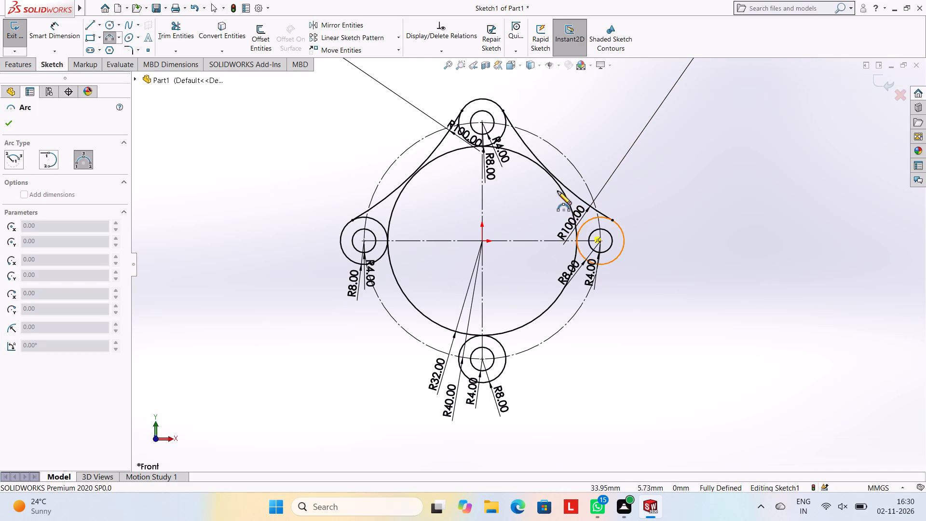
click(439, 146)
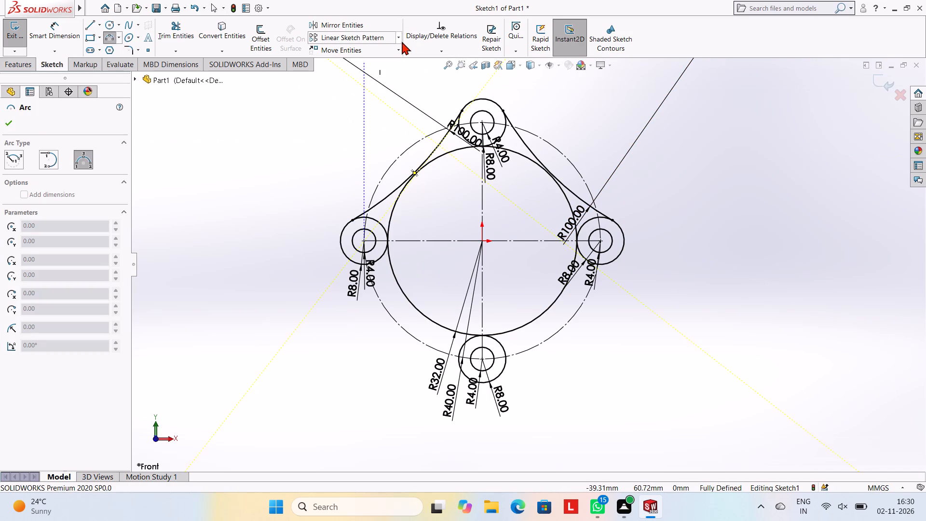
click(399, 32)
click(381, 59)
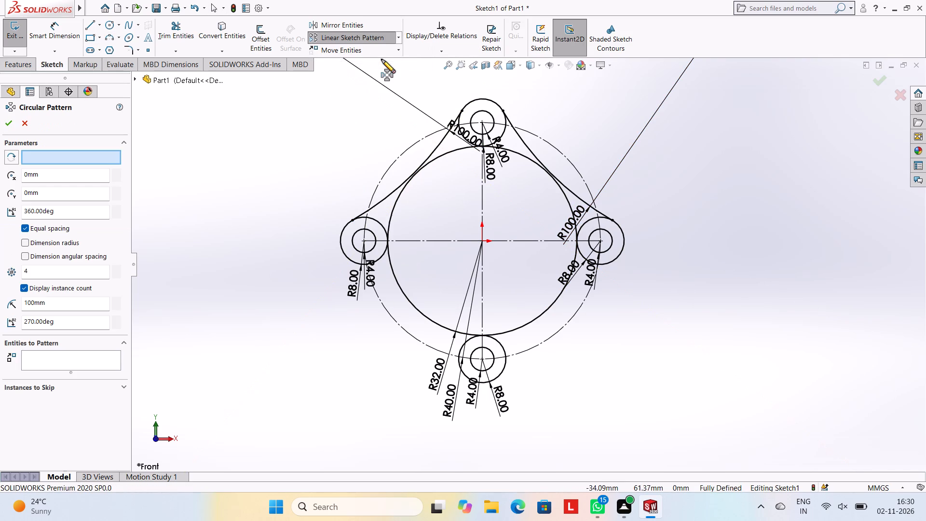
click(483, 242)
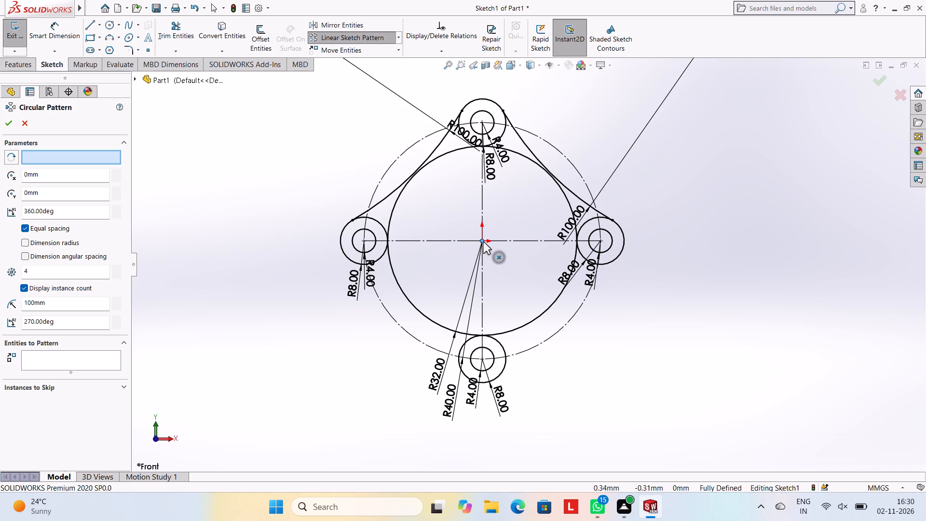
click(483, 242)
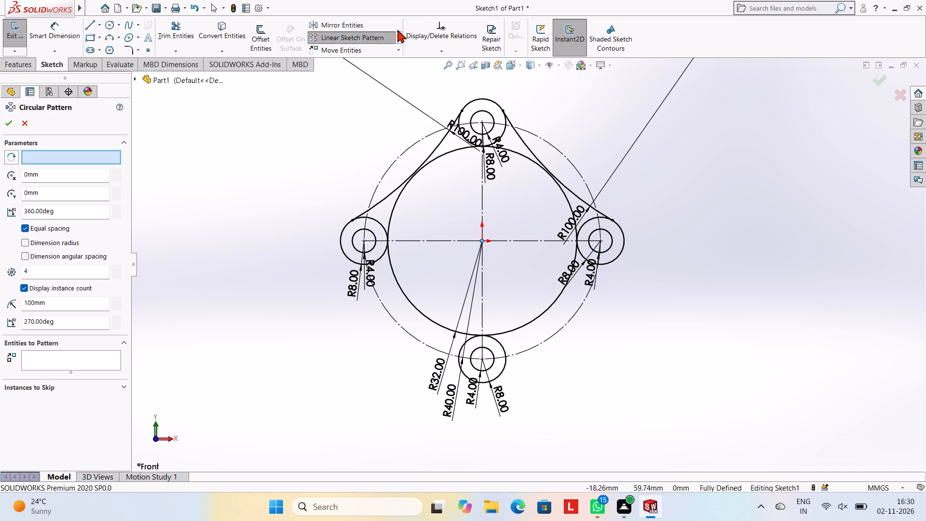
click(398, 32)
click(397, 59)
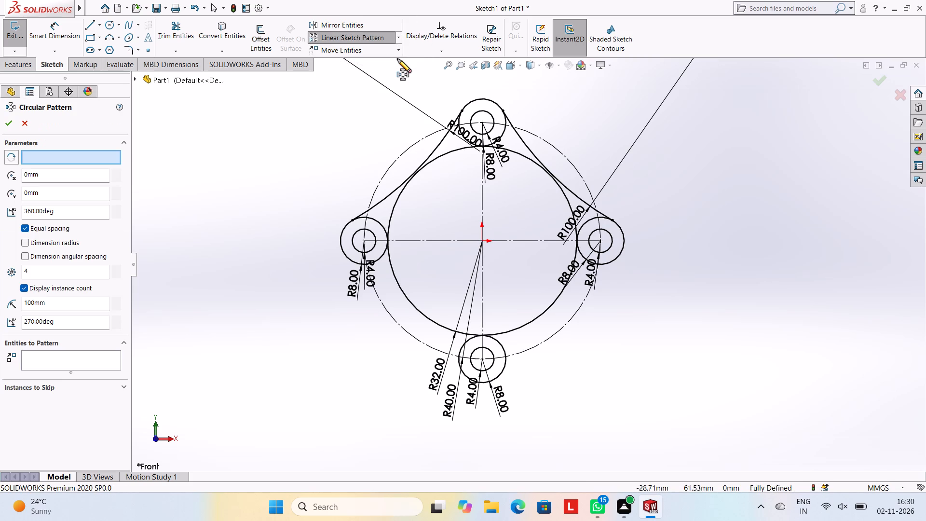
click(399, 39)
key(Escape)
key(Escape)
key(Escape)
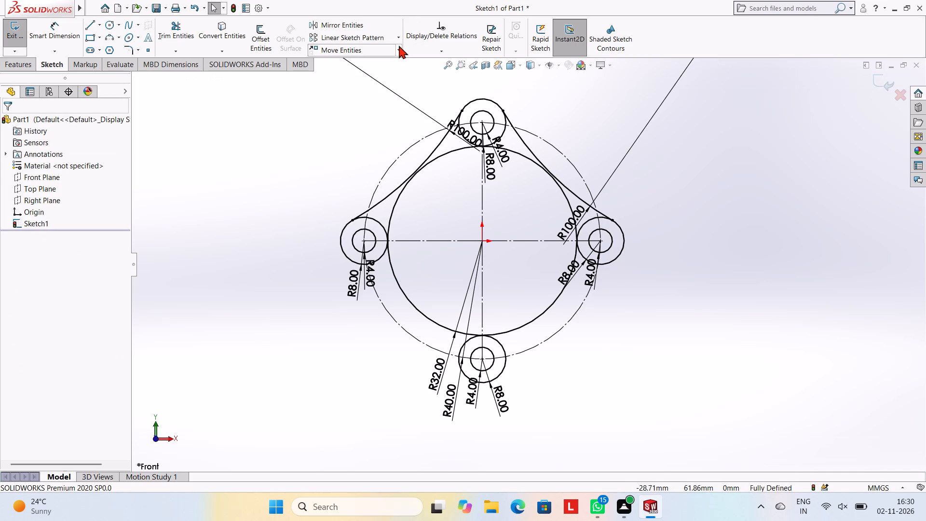
Circularly pattern the 100 mm radius arc between the negative-X and upper circles about the origin, with 4 equally spaced instances over 360 degrees.
click(439, 145)
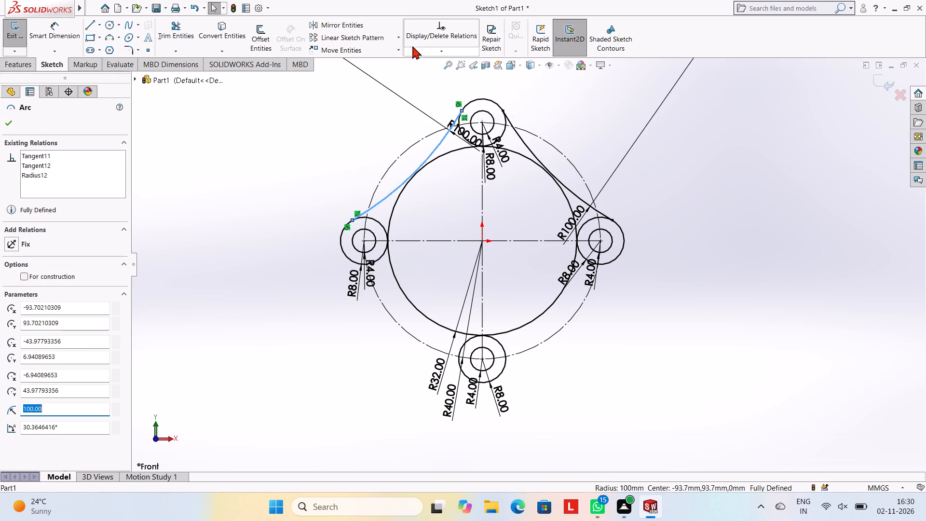
click(399, 36)
click(393, 63)
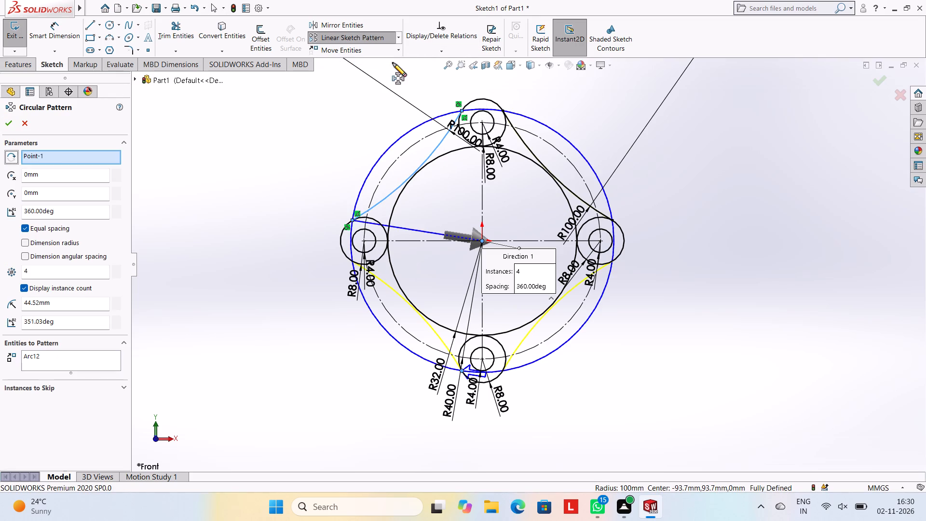
click(37, 266)
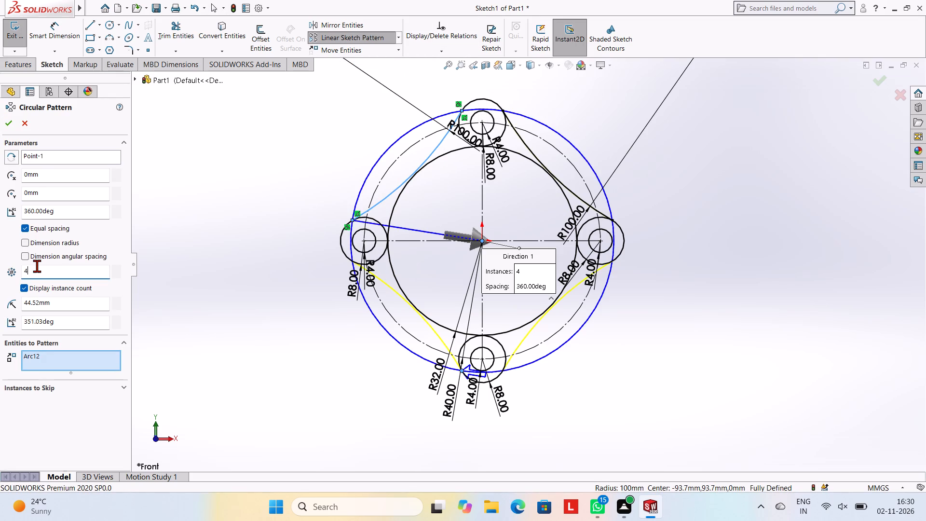
key(BackSpace)
key(2)
key(Return)
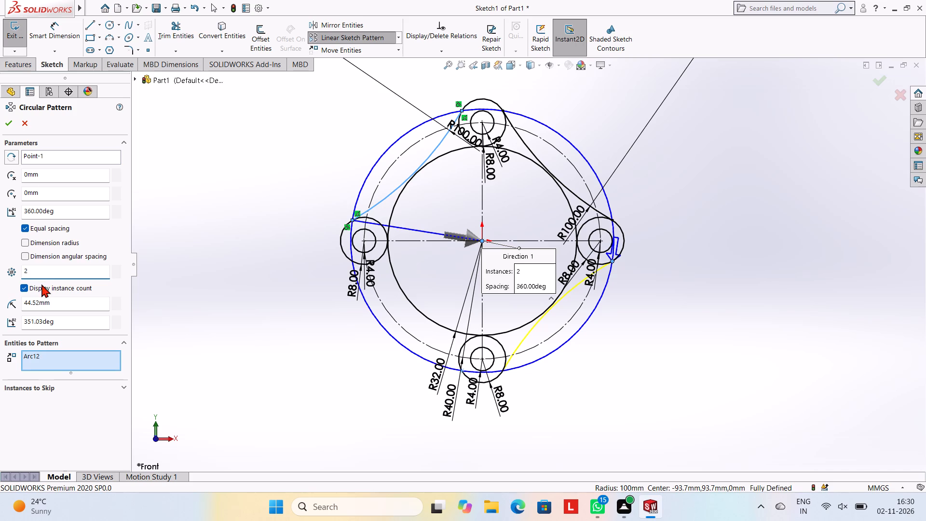
click(36, 274)
key(BackSpace)
key(3)
key(Return)
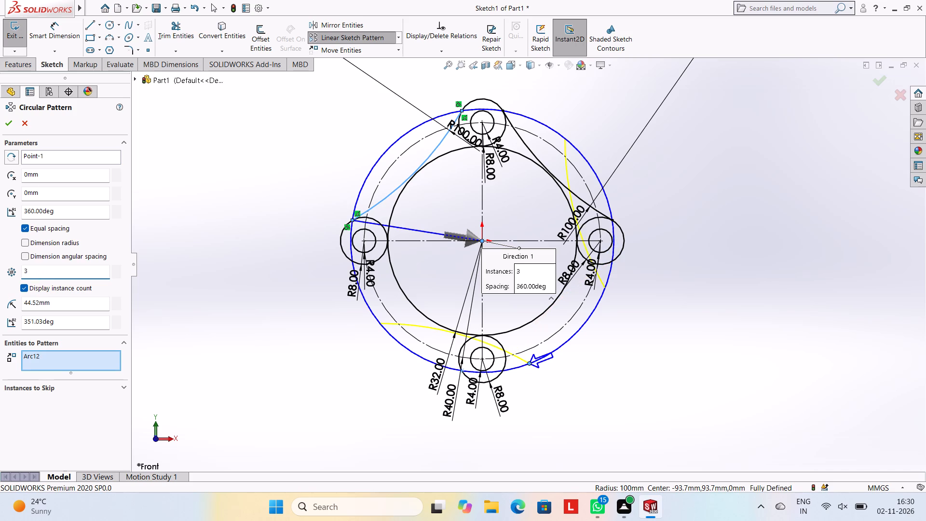
key(Right)
key(BackSpace)
key(4)
key(Return)
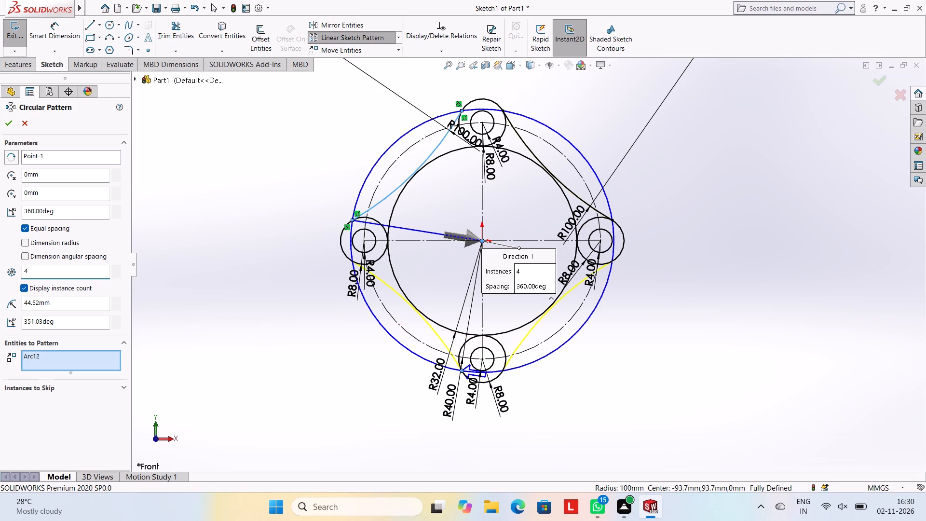
click(11, 123)
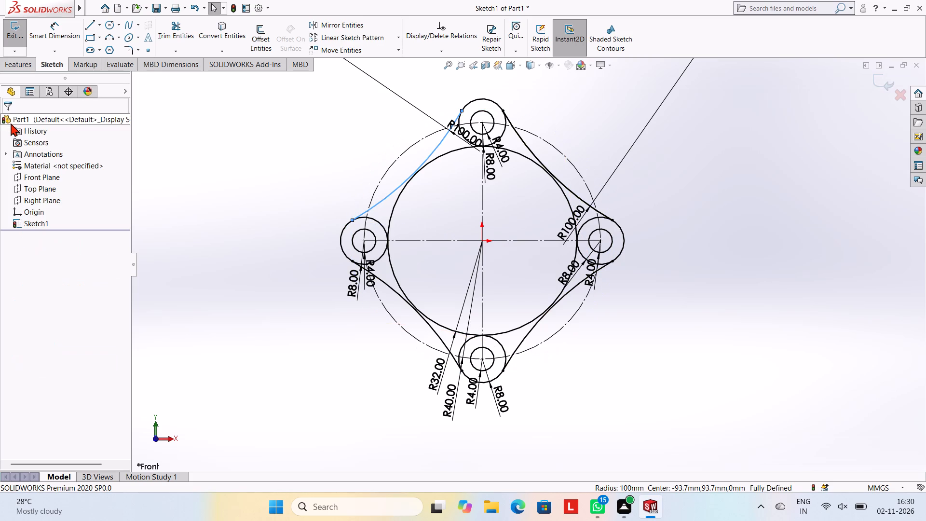
key(Escape)
Trim away the inner portion of the negative-X 8 mm radius circle between its two tangent arcs.
scroll(474, 214, up, 2)
scroll(475, 214, down, 2)
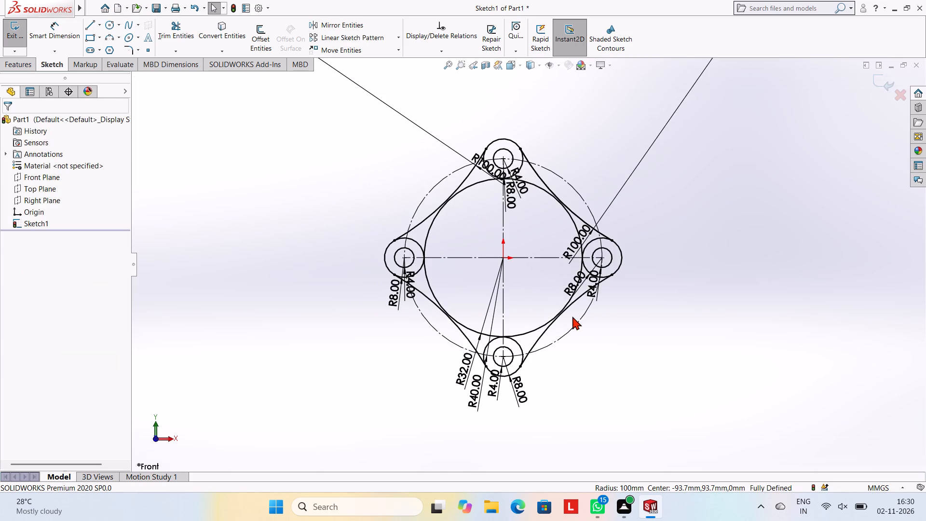
scroll(576, 313, down, 2)
scroll(626, 323, up, 2)
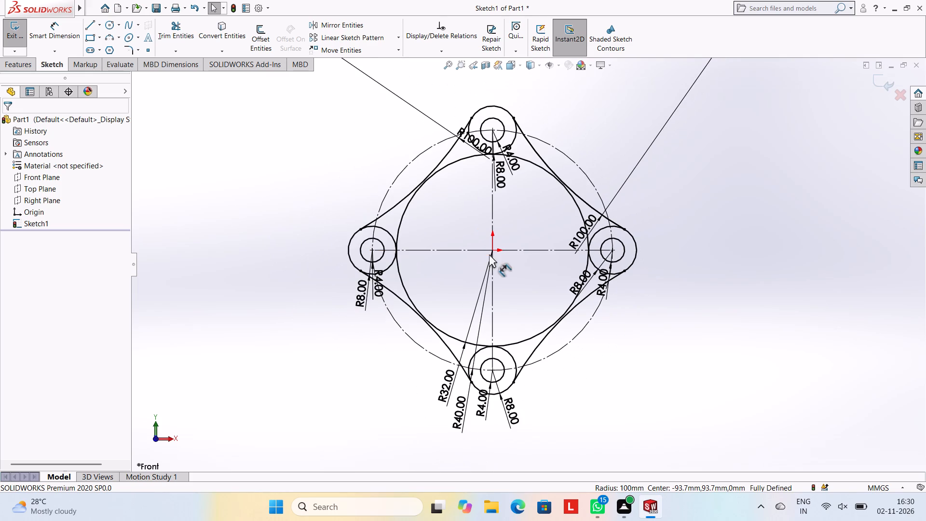
scroll(535, 258, up, 1)
scroll(535, 258, down, 2)
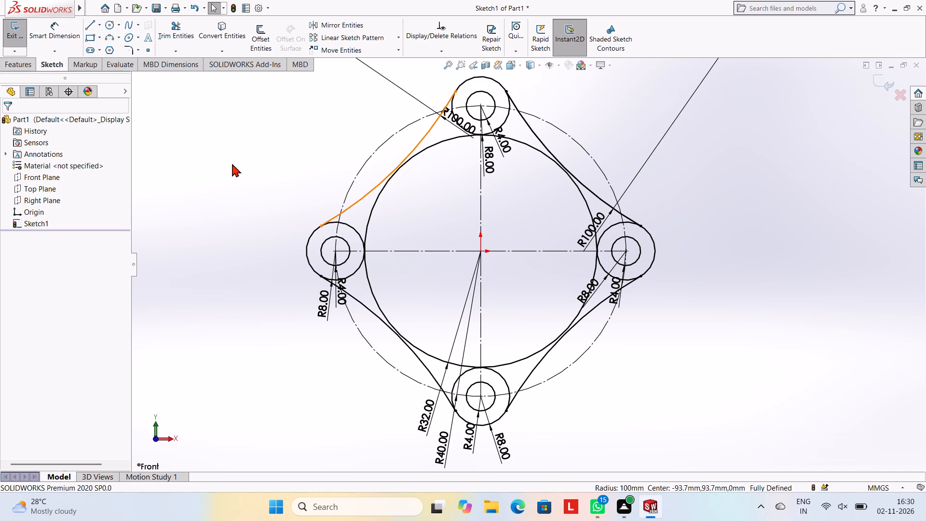
click(173, 34)
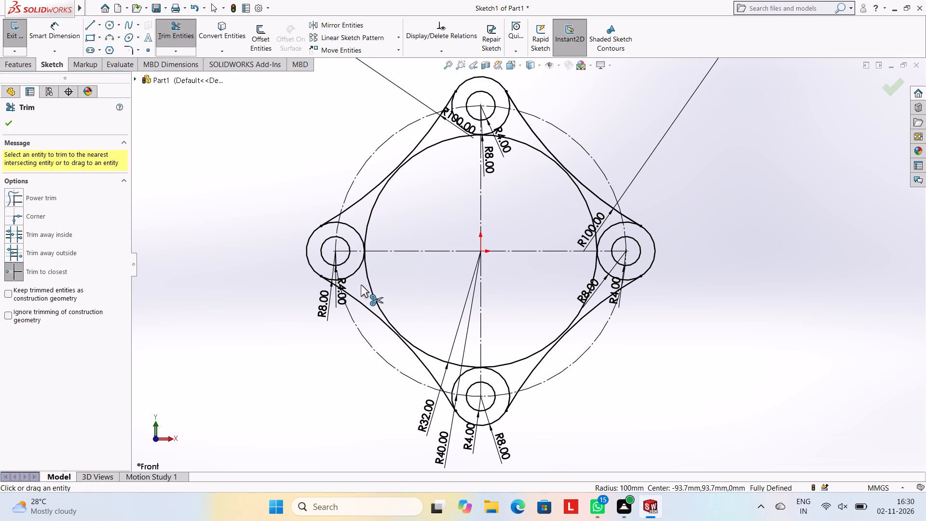
click(353, 275)
click(348, 225)
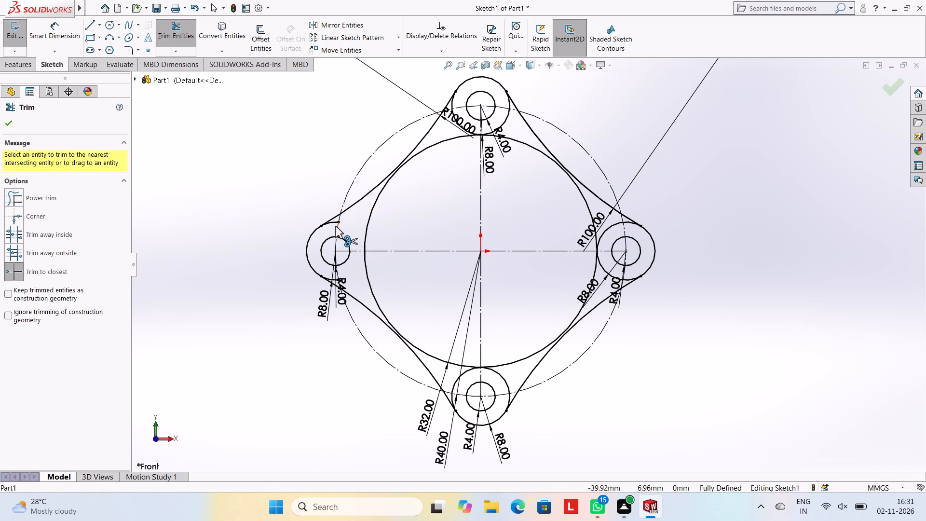
click(333, 223)
scroll(343, 242, down, 4)
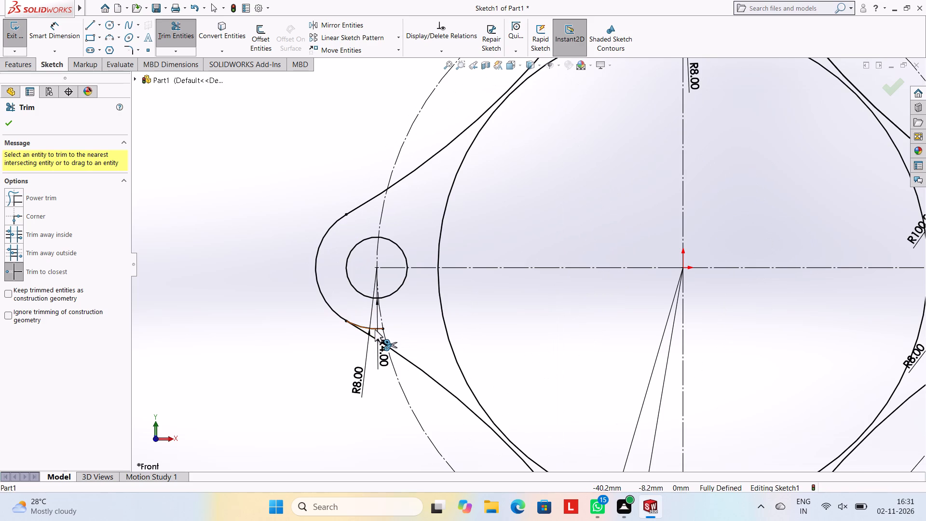
click(375, 329)
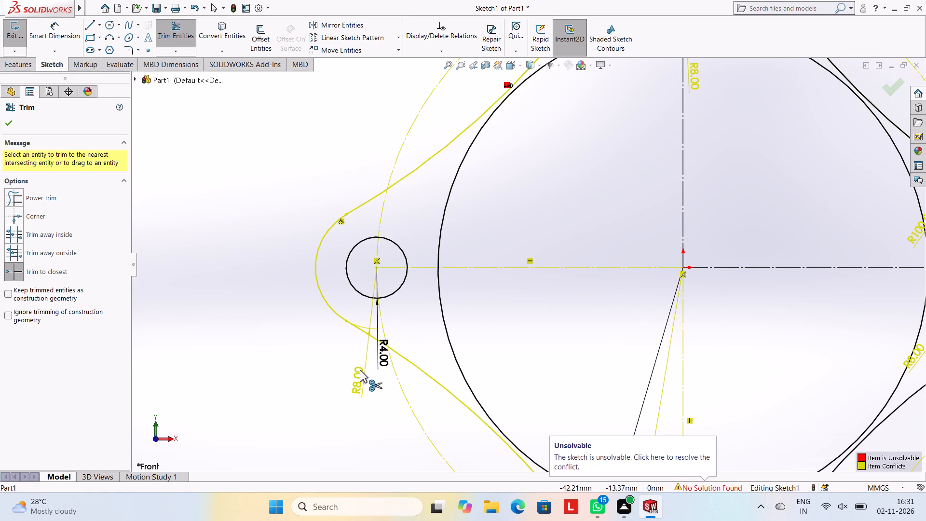
Delete the 8 mm radius dimension of the trimmed negative-X outer arc.
right_click(360, 370)
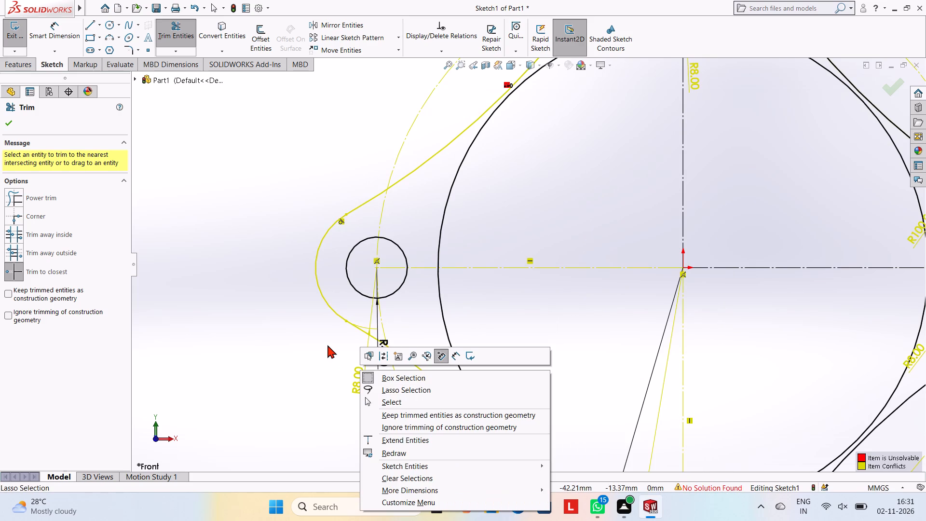
key(Escape)
key(Escape)
key(Escape)
right_click(358, 377)
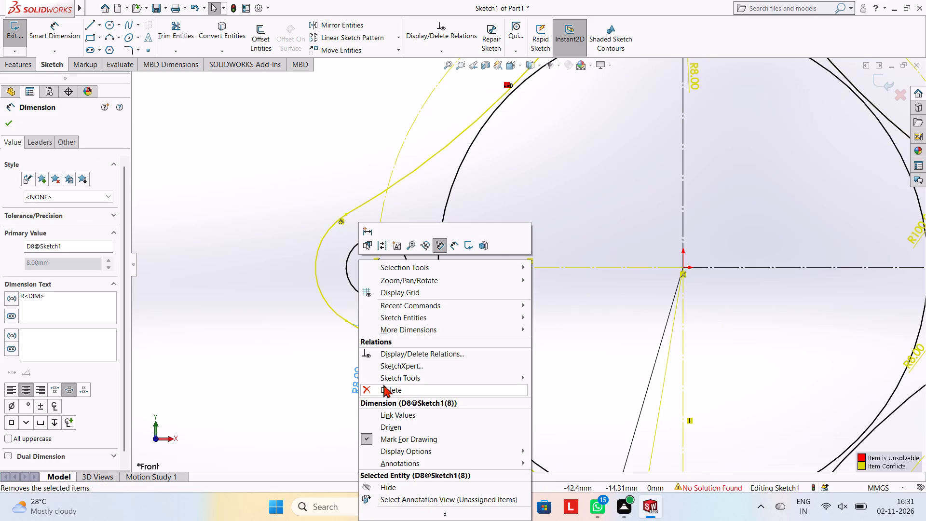
click(383, 384)
Delete the 8 mm radius dimension of the positive-X outer circle.
scroll(709, 312, up, 7)
scroll(711, 304, down, 3)
scroll(613, 227, down, 4)
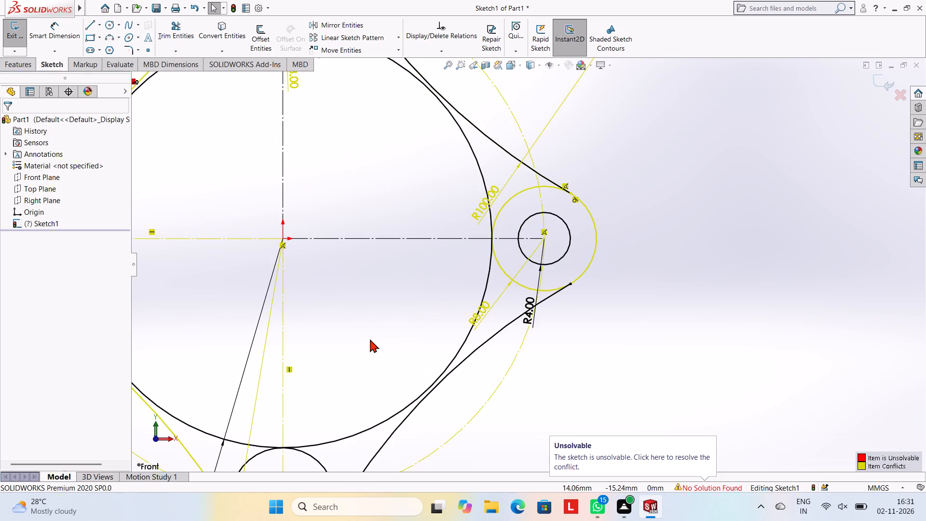
scroll(473, 294, down, 4)
key(Escape)
right_click(515, 316)
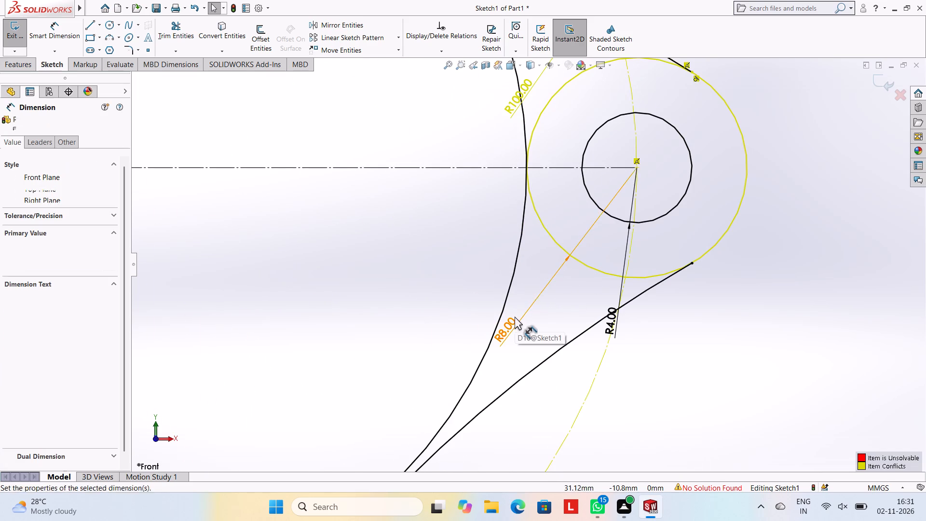
click(547, 394)
Delete the 100 mm radius dimension of the arc joining the upper and positive-X outer circles.
scroll(490, 331, up, 4)
scroll(533, 195, up, 5)
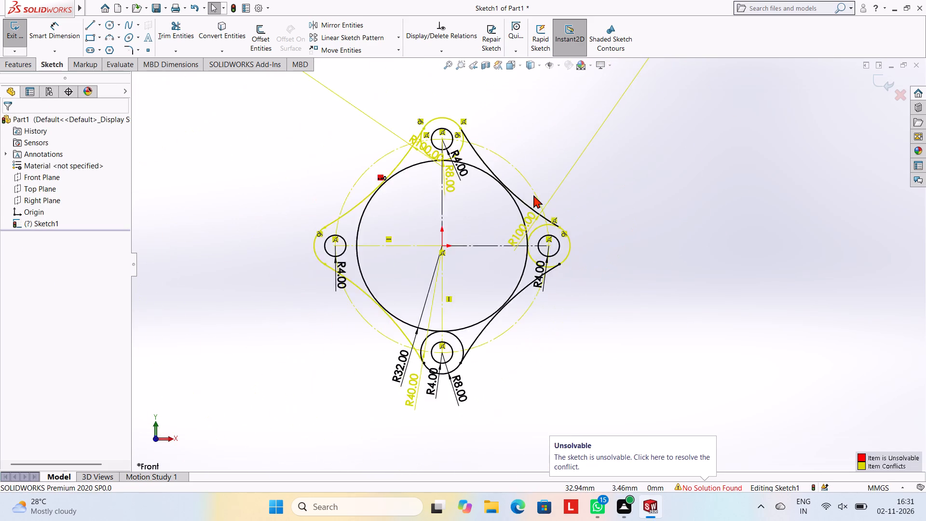
scroll(533, 195, down, 1)
scroll(466, 203, down, 2)
scroll(506, 177, up, 3)
scroll(528, 210, down, 4)
scroll(571, 339, down, 3)
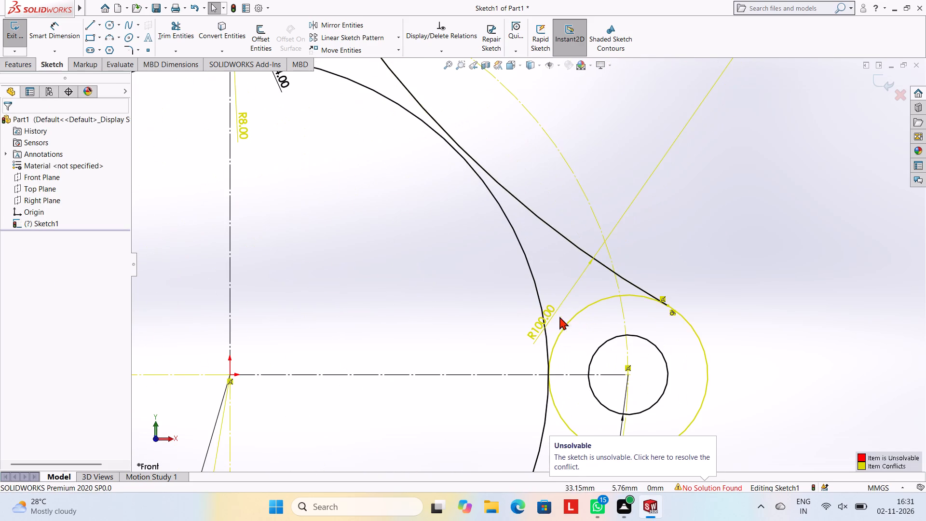
key(Escape)
right_click(554, 308)
click(585, 391)
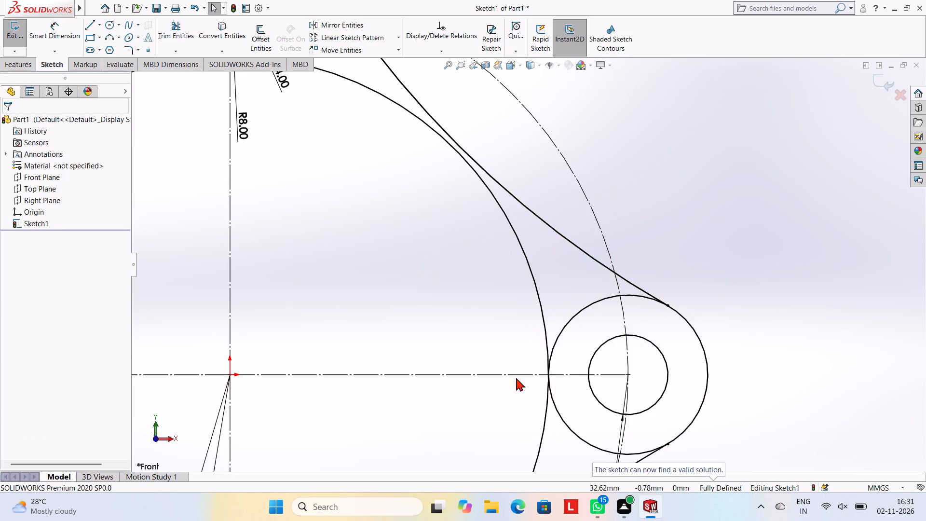
Trim away the inner portion of the lower 8 mm radius circle between its two tangent arcs.
scroll(424, 334, up, 7)
scroll(479, 303, up, 1)
scroll(480, 303, down, 2)
scroll(480, 303, up, 1)
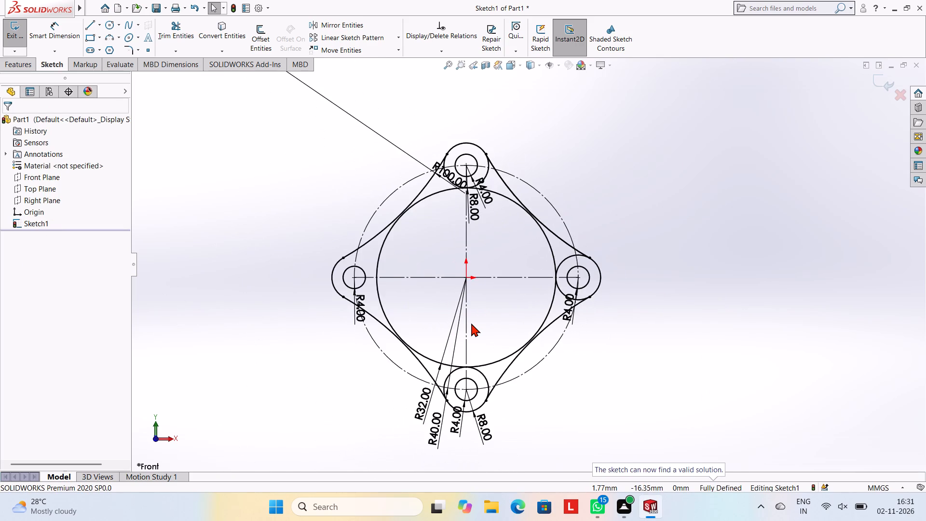
scroll(471, 323, down, 1)
scroll(471, 323, up, 1)
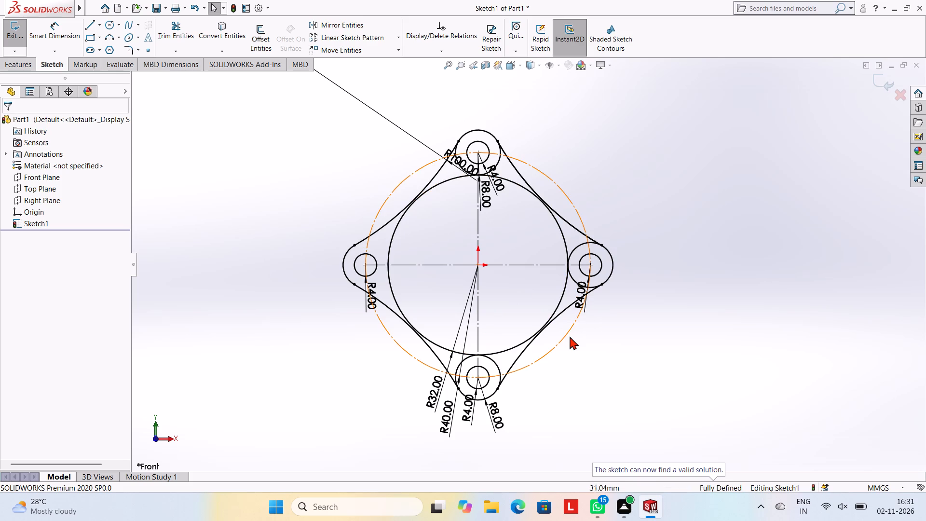
click(172, 27)
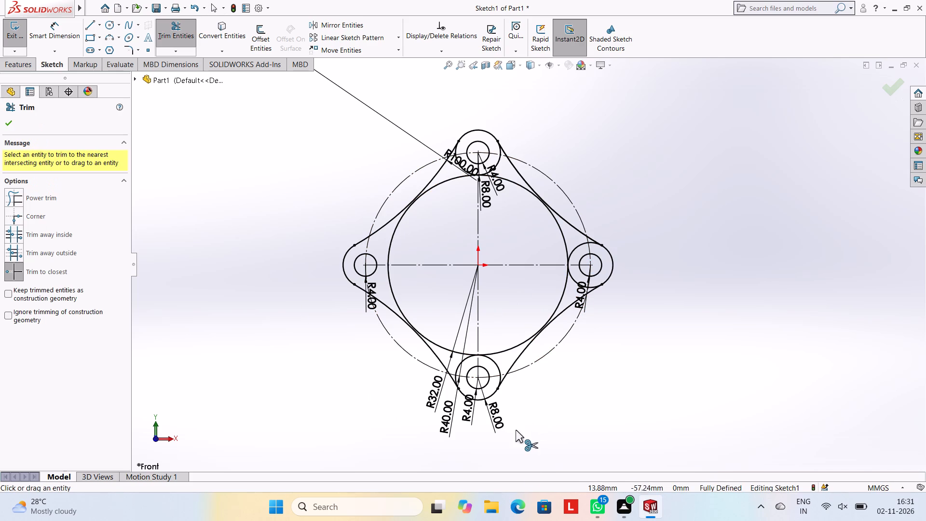
click(492, 360)
click(467, 357)
scroll(456, 375, down, 4)
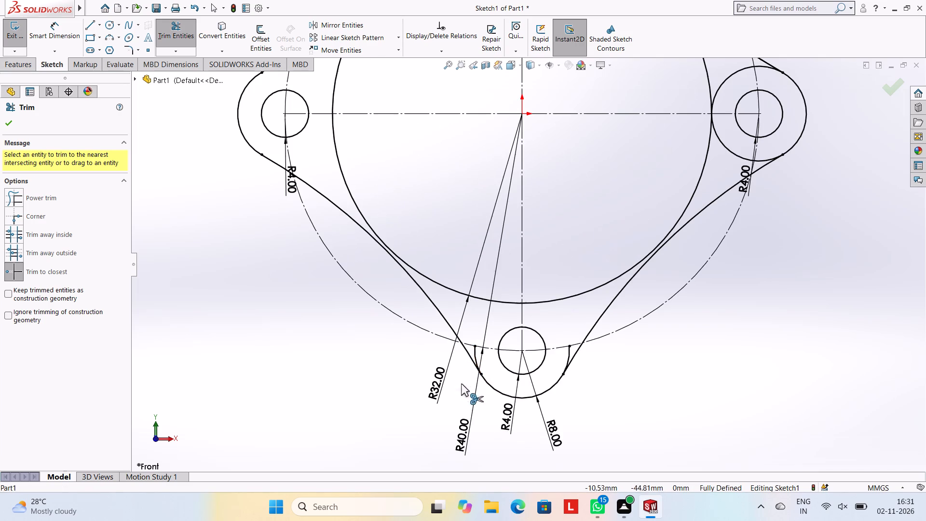
click(474, 353)
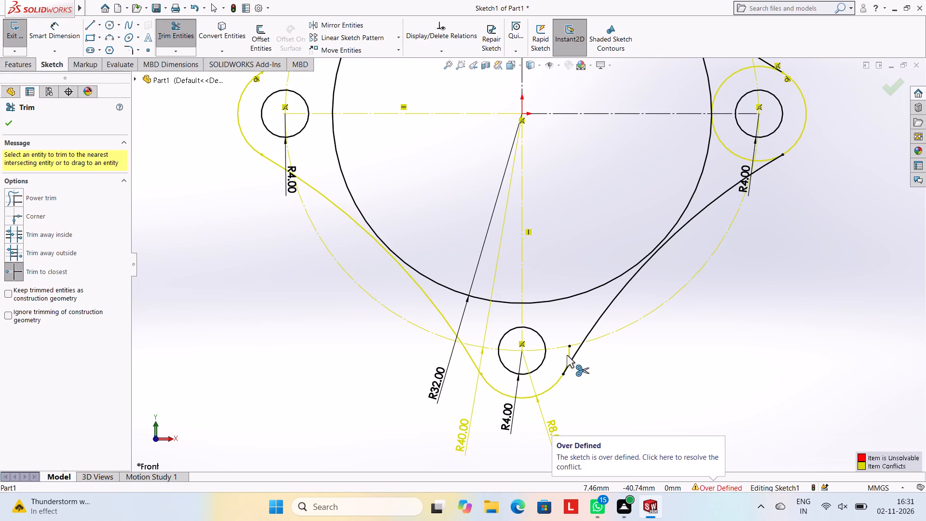
click(567, 355)
Trim away the inner portion of the positive-X outer circle between its two tangent arcs.
scroll(571, 308, up, 5)
scroll(585, 271, down, 2)
scroll(627, 172, up, 2)
scroll(627, 171, down, 6)
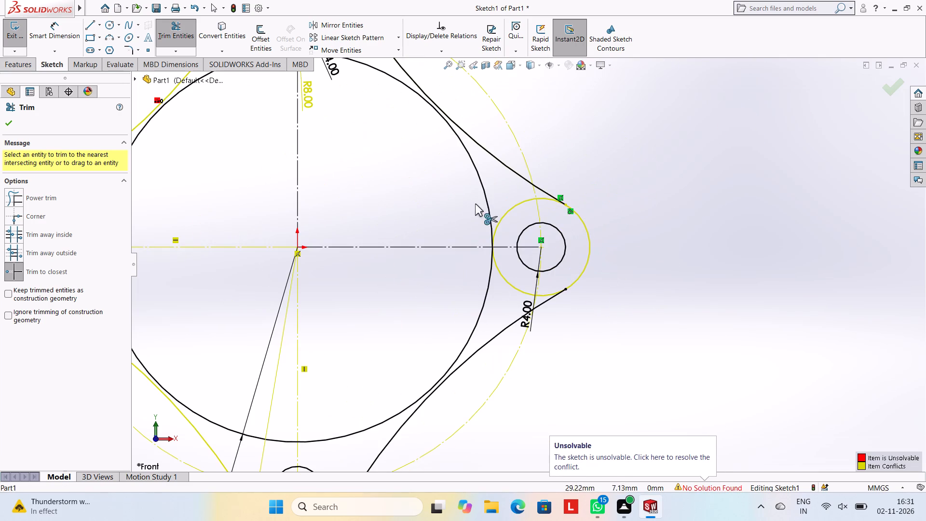
click(517, 207)
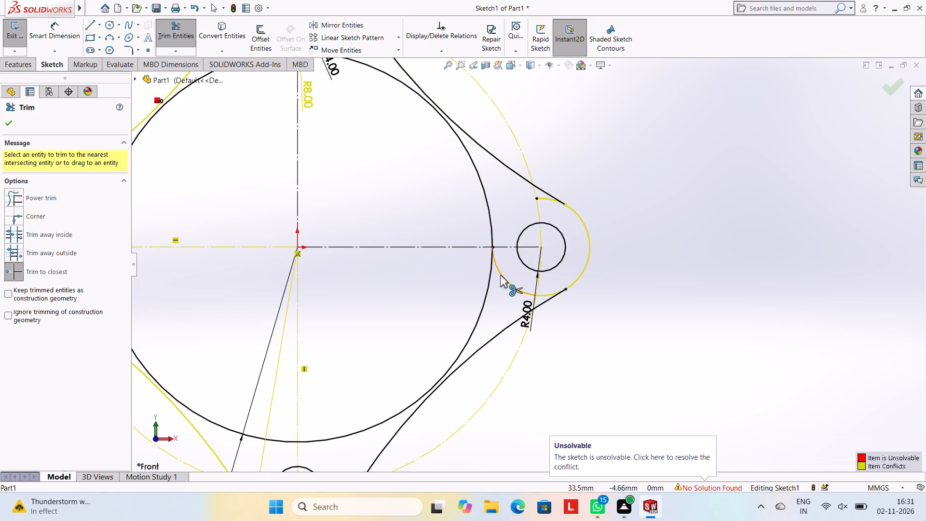
click(500, 275)
scroll(625, 145, down, 5)
click(386, 312)
scroll(384, 356, up, 7)
scroll(483, 321, down, 8)
click(517, 376)
Trim away the inner portion of the upper 8 mm radius circle between its two tangent arcs.
scroll(469, 313, up, 2)
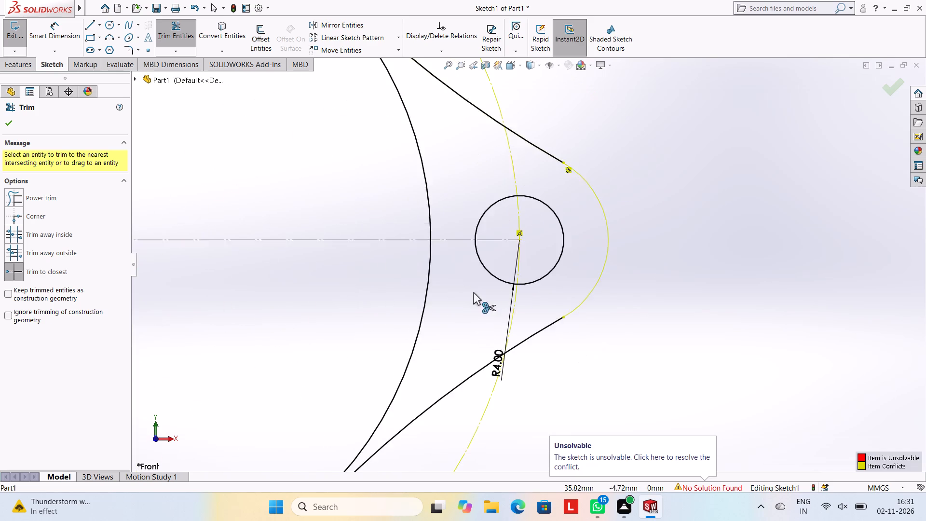
scroll(473, 292, up, 10)
scroll(453, 217, down, 4)
scroll(457, 136, down, 7)
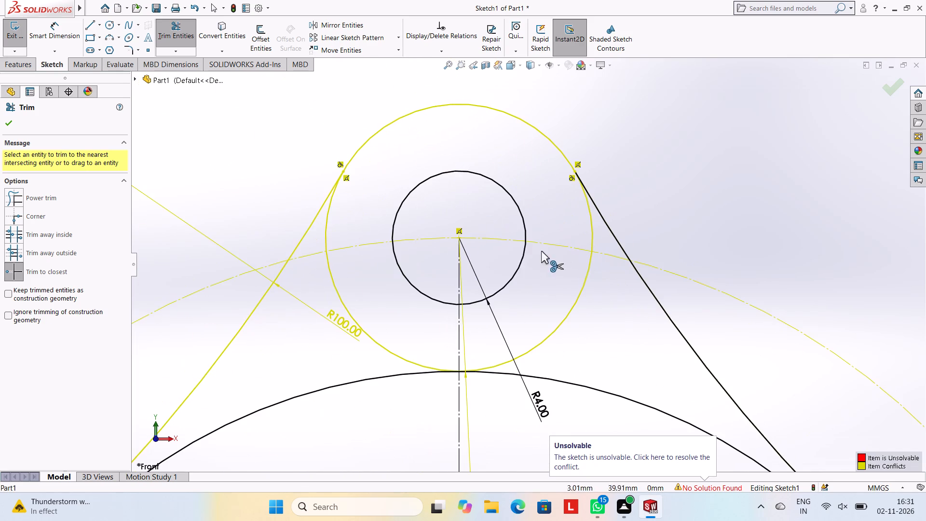
click(587, 280)
click(591, 237)
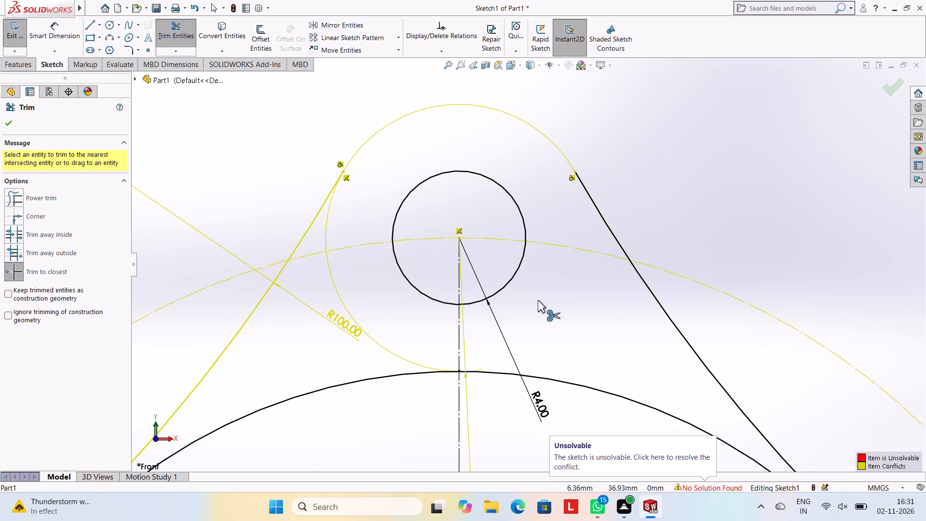
click(322, 224)
click(328, 227)
click(330, 266)
scroll(450, 321, up, 7)
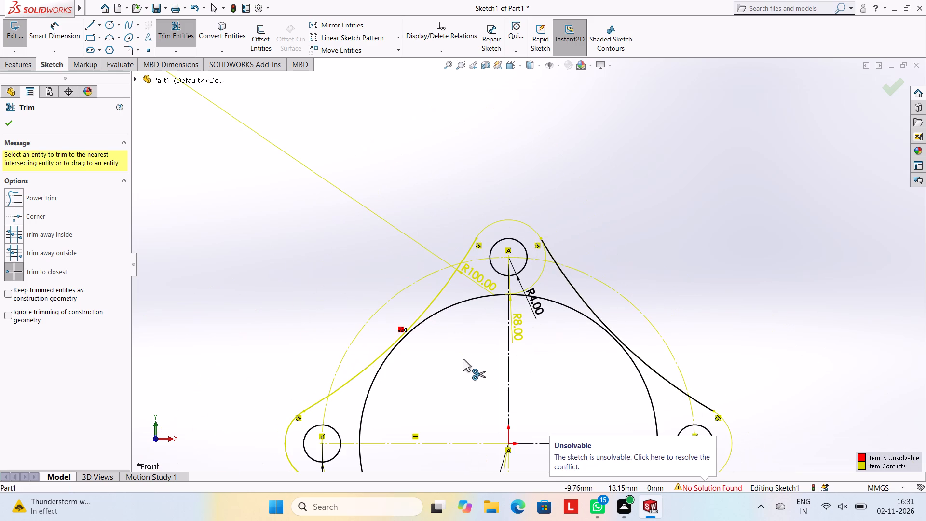
key(Escape)
key(Escape)
Delete the 8 mm radius dimension of the upper outer circle.
scroll(520, 356, down, 1)
right_click(517, 305)
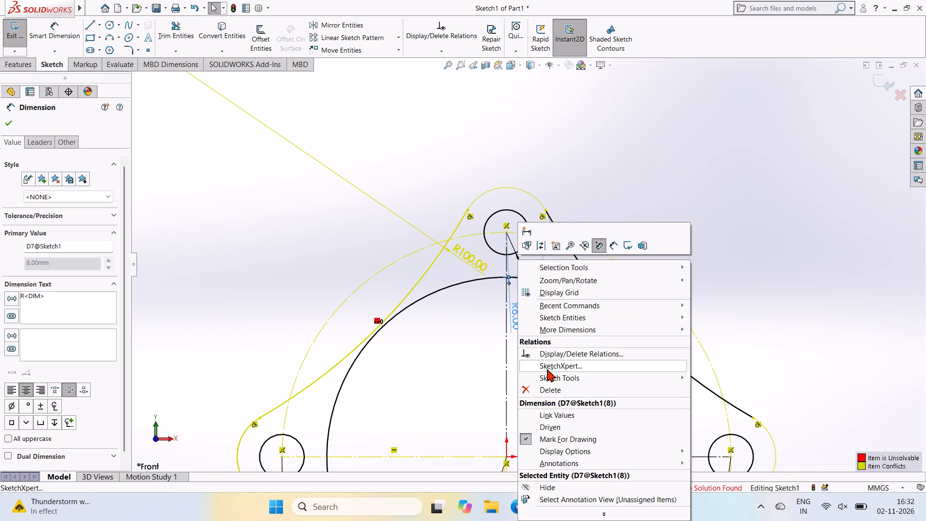
click(539, 389)
scroll(540, 389, up, 6)
scroll(543, 371, down, 2)
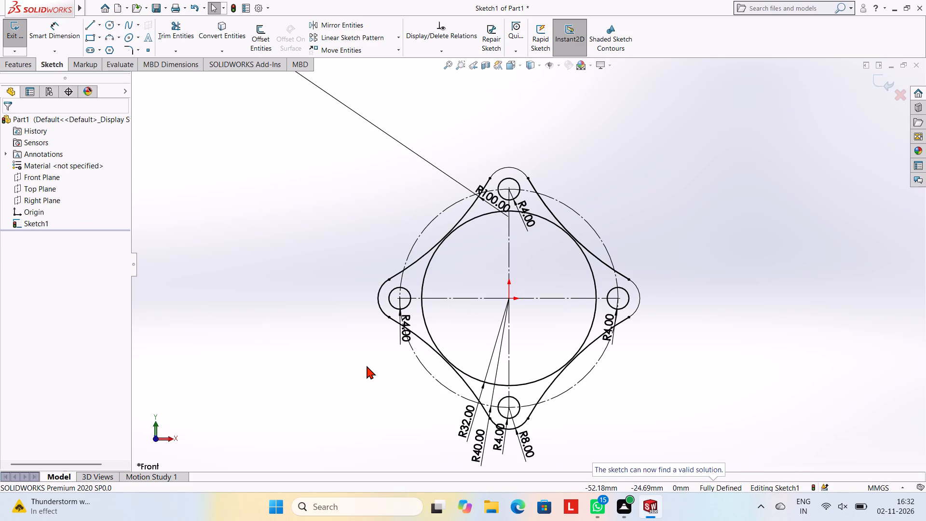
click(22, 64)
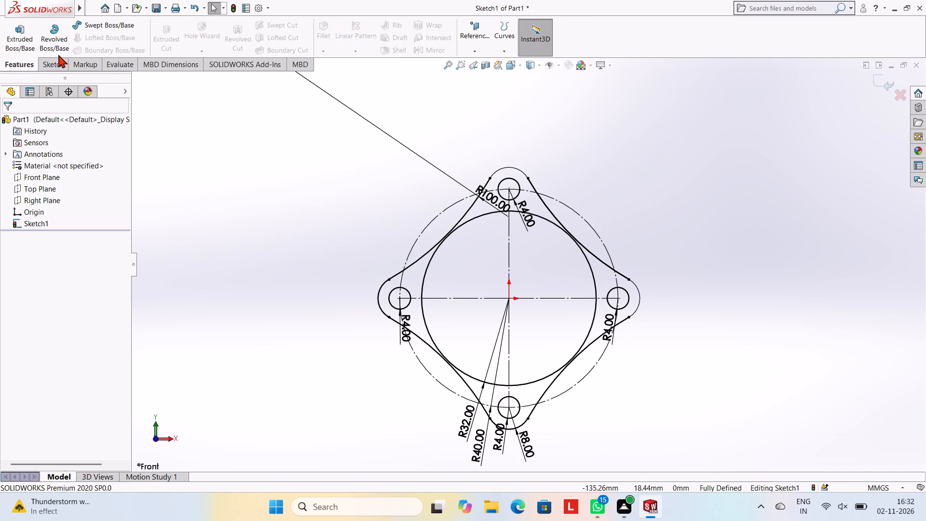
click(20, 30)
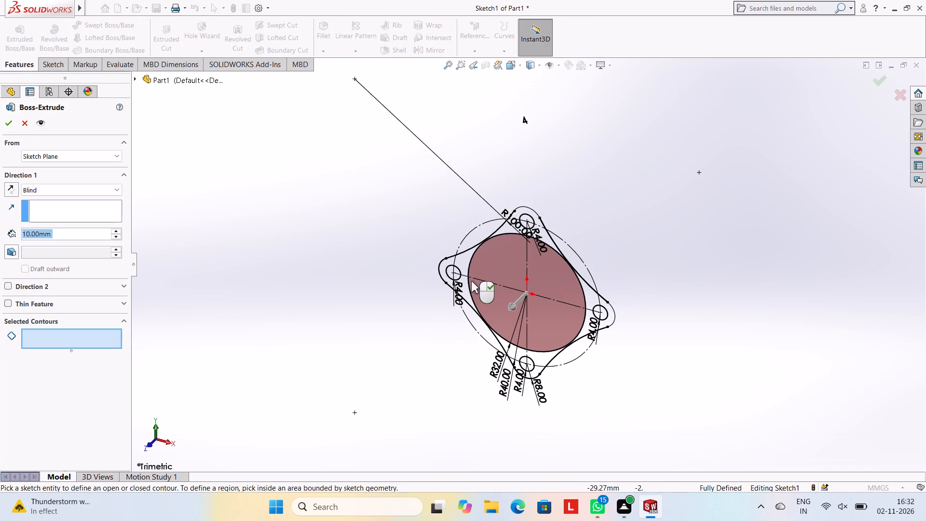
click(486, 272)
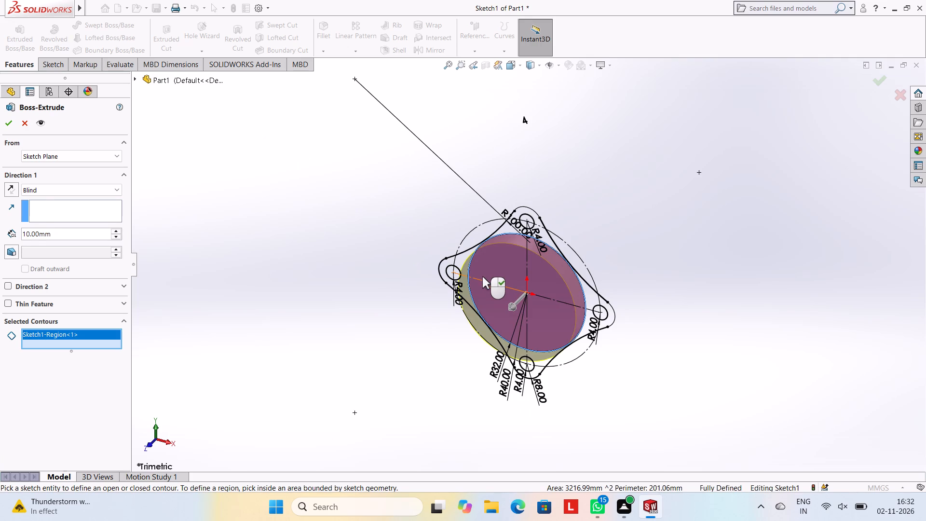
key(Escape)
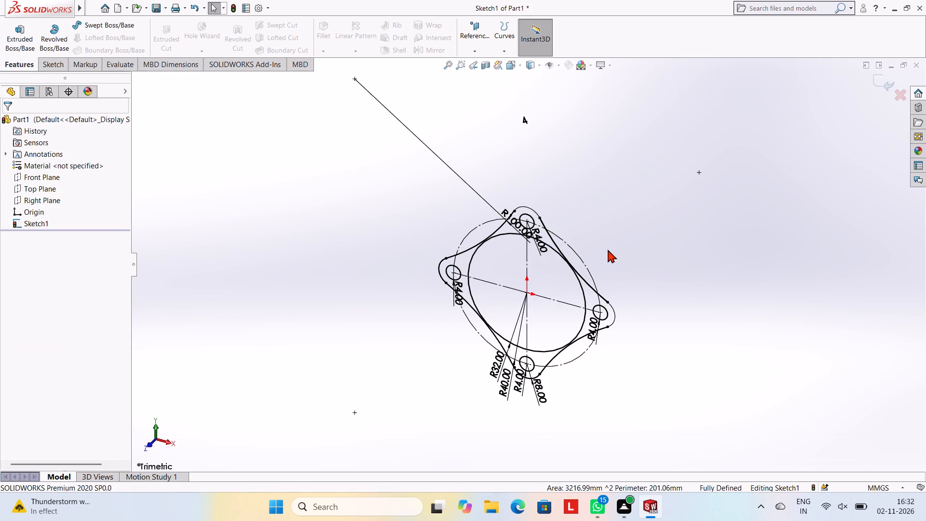
Extrude the lobed flange region together with the central circular region as a blind boss 16 mm deep, leaving out the four holes.
click(22, 43)
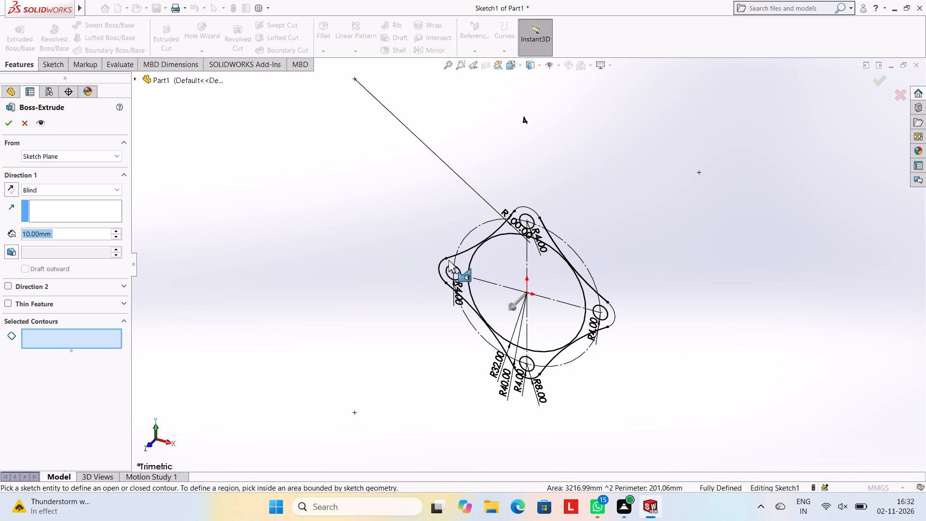
click(461, 261)
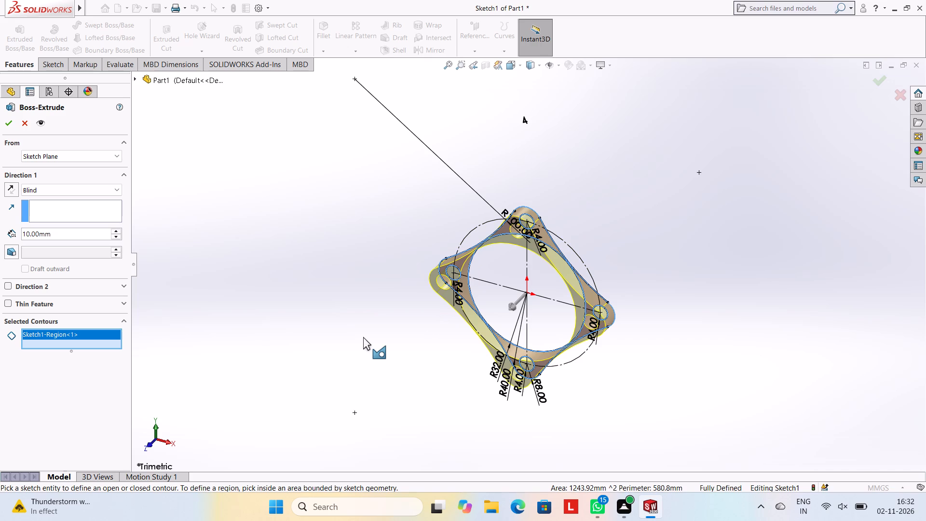
click(62, 232)
key(BackSpace)
key(BackSpace)
key(BackSpace)
key(BackSpace)
key(BackSpace)
key(BackSpace)
key(BackSpace)
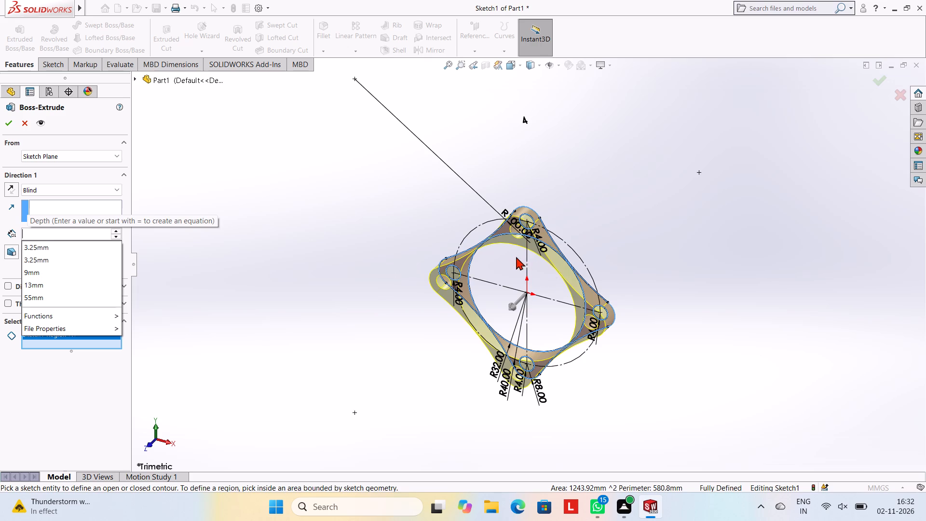
click(516, 257)
click(56, 228)
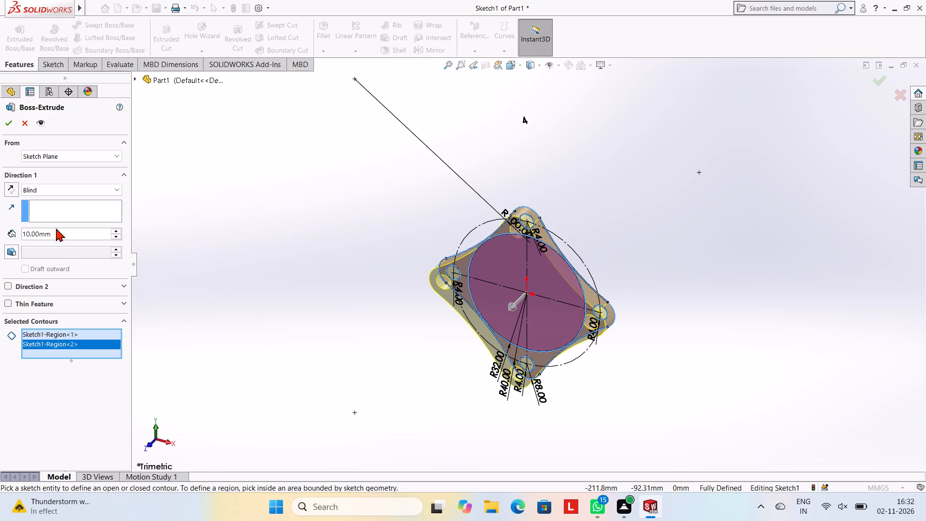
key(BackSpace)
key(Right)
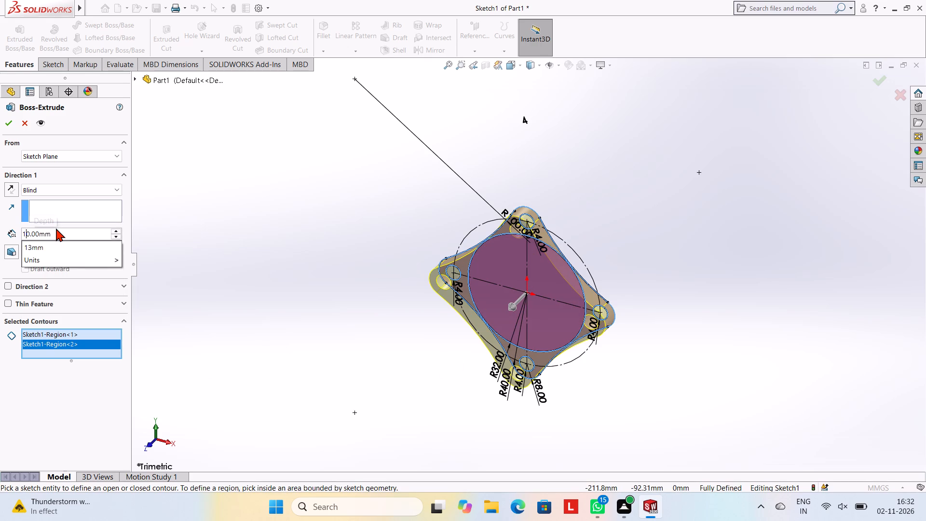
key(Right)
key(Right)
key(Right)
key(Right)
key(Right)
key(Right)
key(BackSpace)
key(BackSpace)
key(BackSpace)
key(BackSpace)
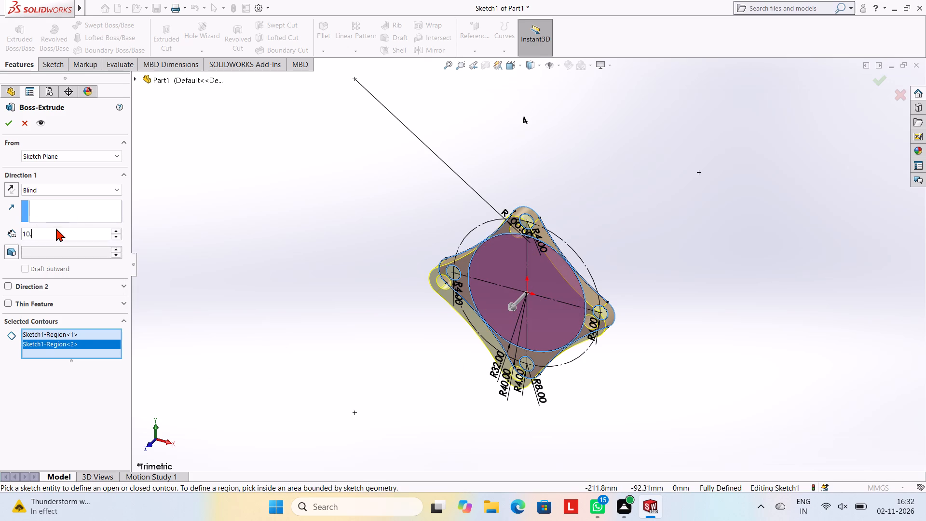
key(BackSpace)
key(BackSpace)
key(BackSpace)
text(16)
key(Return)
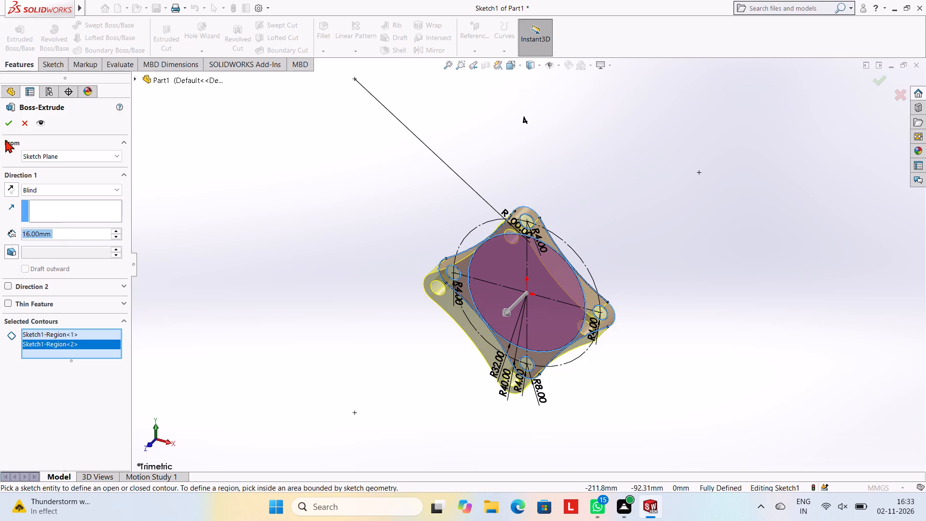
click(9, 126)
click(206, 141)
On the front face of the lobed plate, sketch a circle of 32 mm radius centred on the origin.
middle_drag(673, 363, 707, 263)
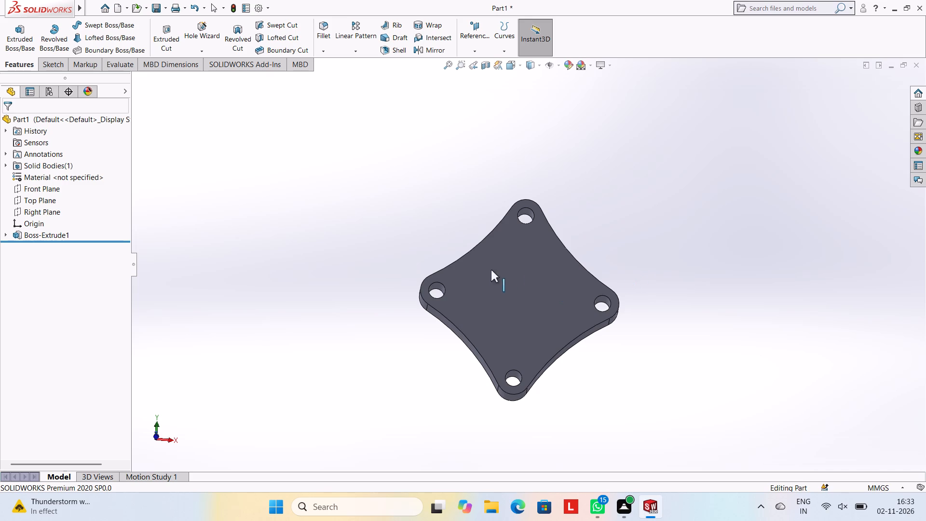
click(526, 282)
click(565, 252)
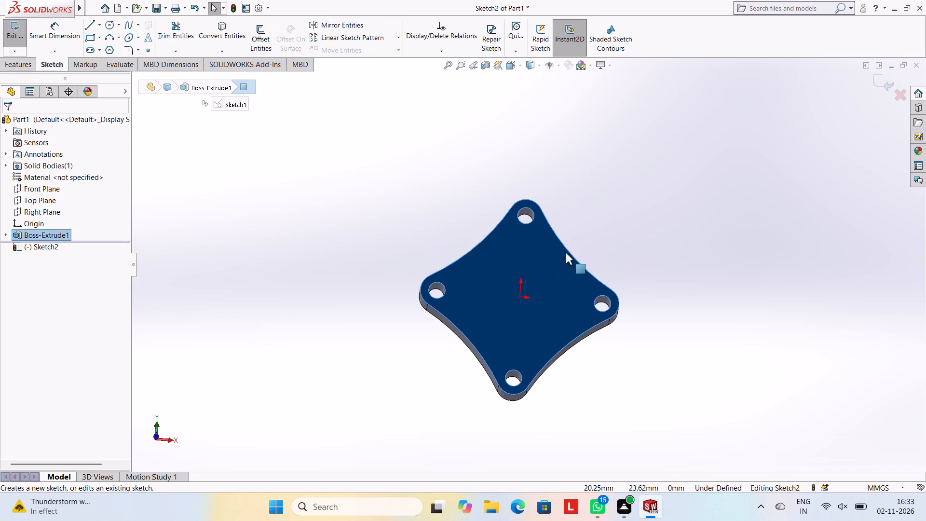
key(ctrl+8)
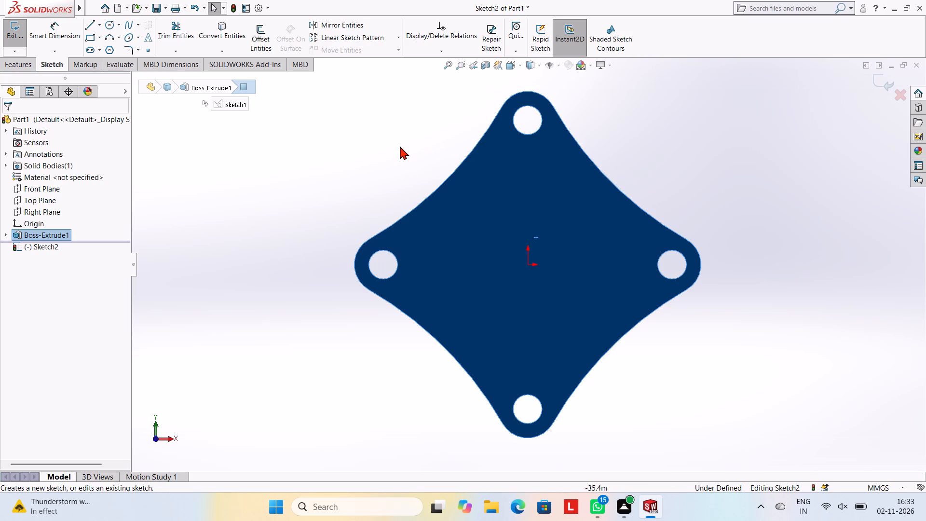
click(108, 24)
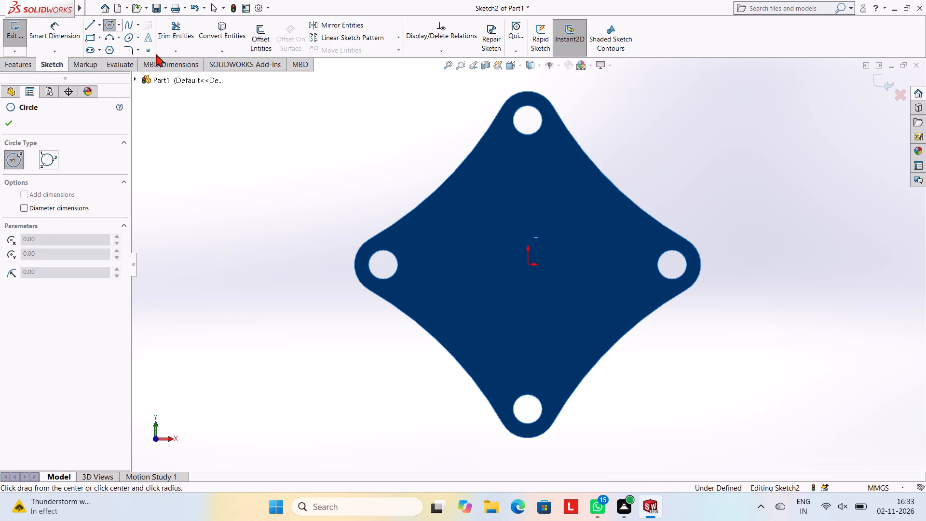
click(527, 265)
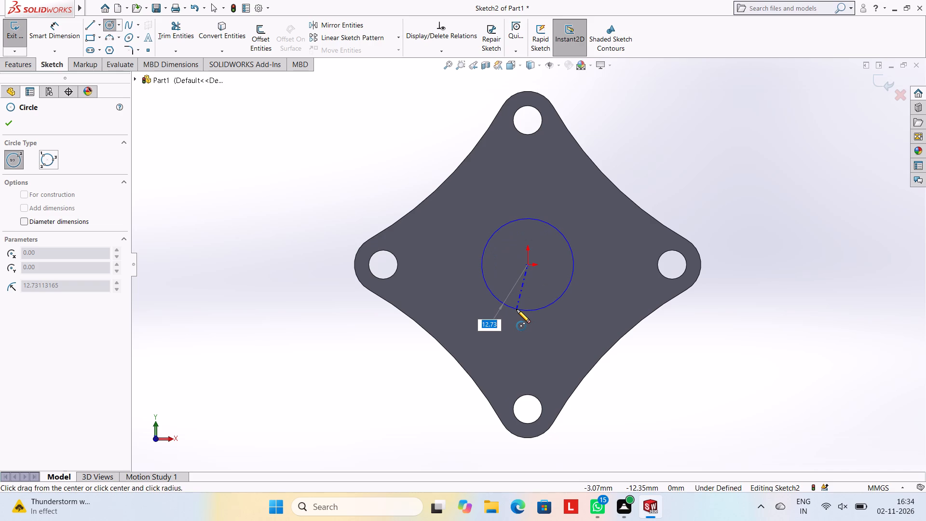
text(32)
key(Return)
key(Escape)
key(Escape)
key(Escape)
key(Escape)
key(Escape)
key(Escape)
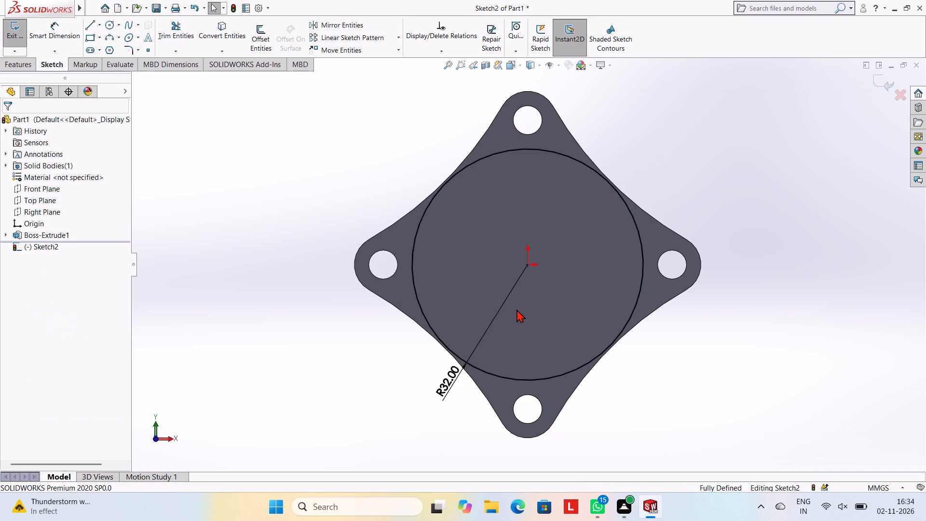
key(Escape)
key(Escape)
Cut-extrude the 32 mm radius circle into the plate as a blind pocket 10 mm deep.
scroll(553, 298, up, 2)
click(19, 59)
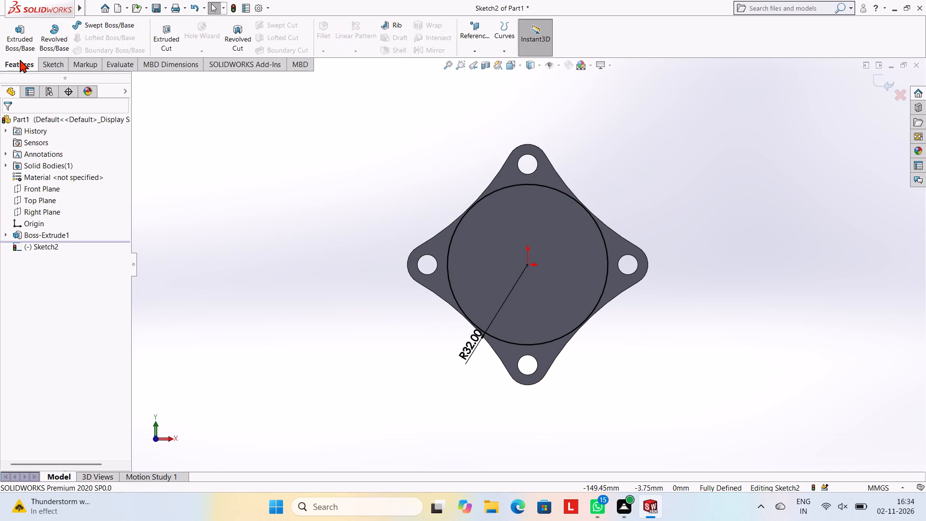
click(164, 45)
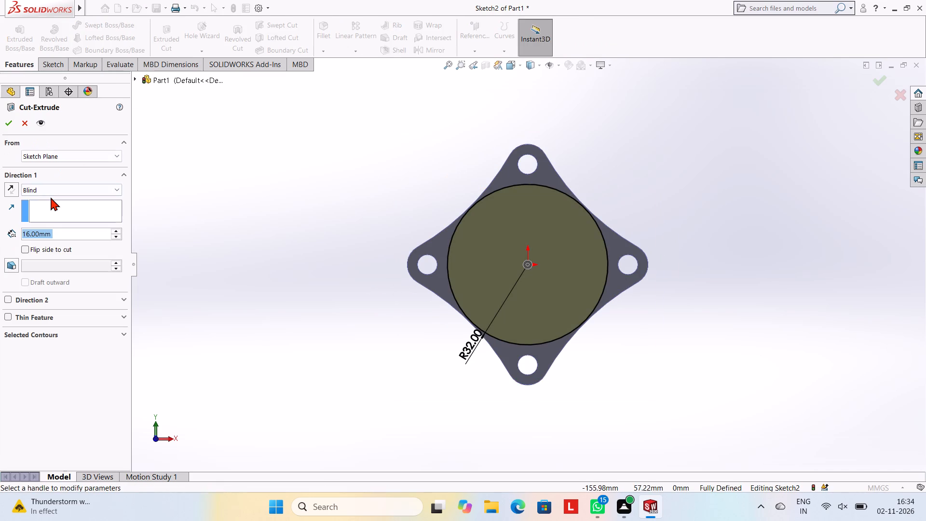
text(10.)
key(Return)
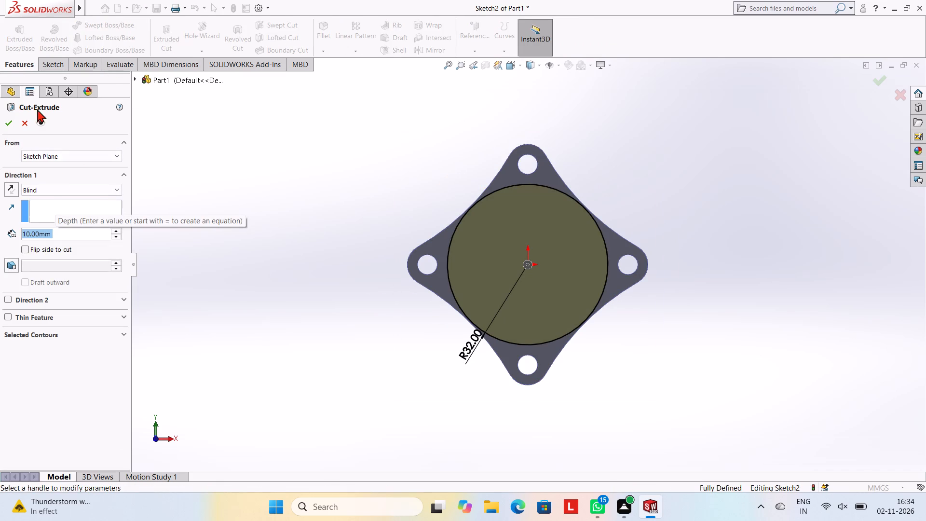
click(12, 123)
click(152, 147)
Start a new sketch on the circular pocket's floor face and view it straight on.
middle_drag(470, 265, 481, 152)
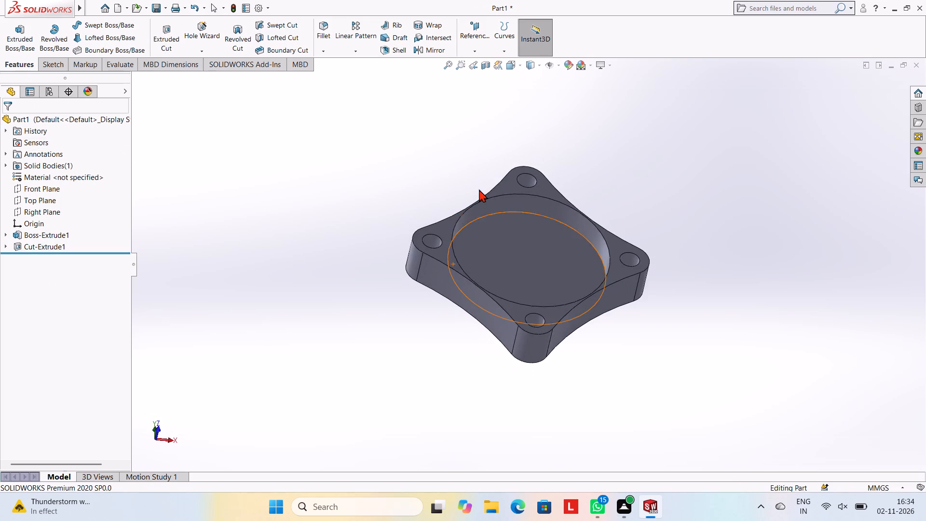
middle_drag(596, 257, 581, 202)
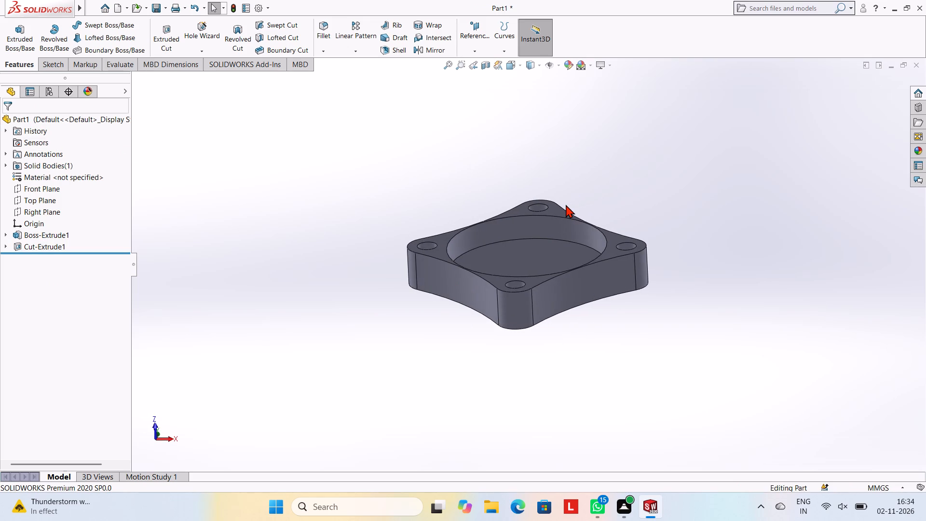
middle_drag(643, 185, 646, 247)
click(515, 243)
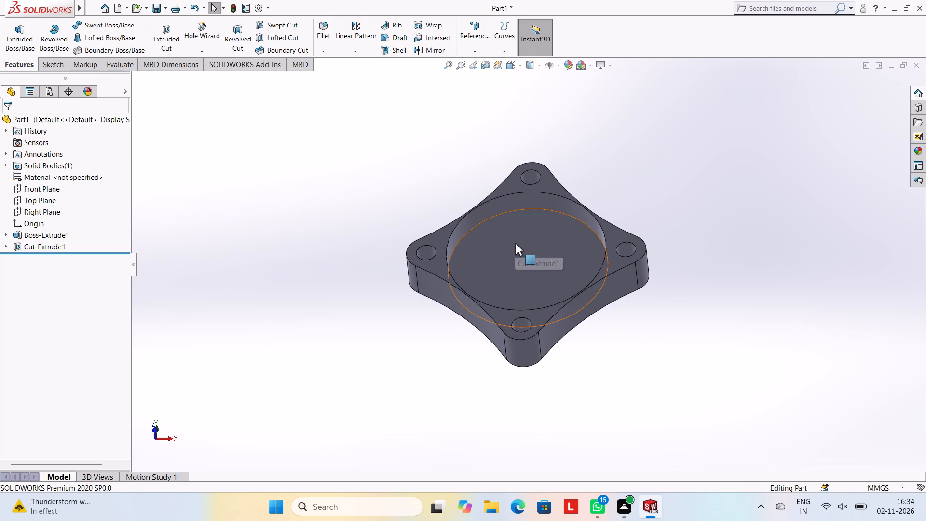
click(560, 216)
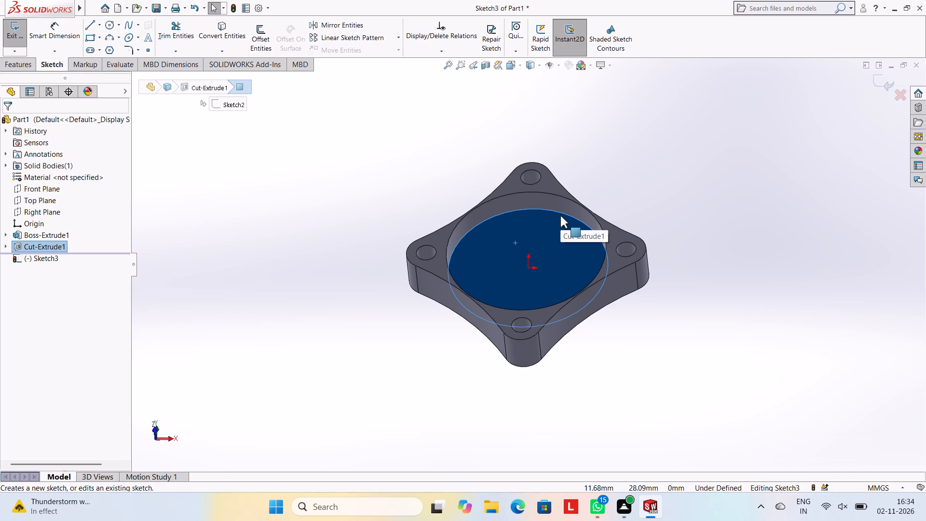
key(ctrl+8)
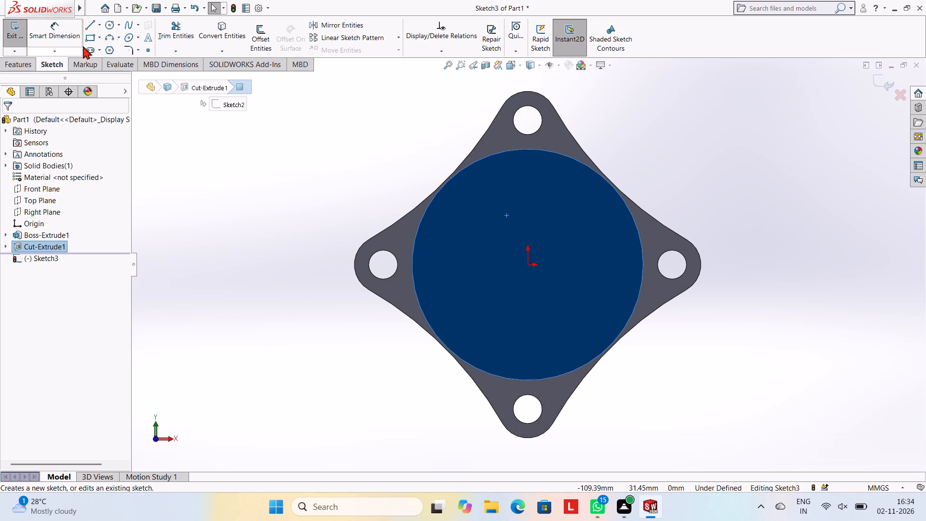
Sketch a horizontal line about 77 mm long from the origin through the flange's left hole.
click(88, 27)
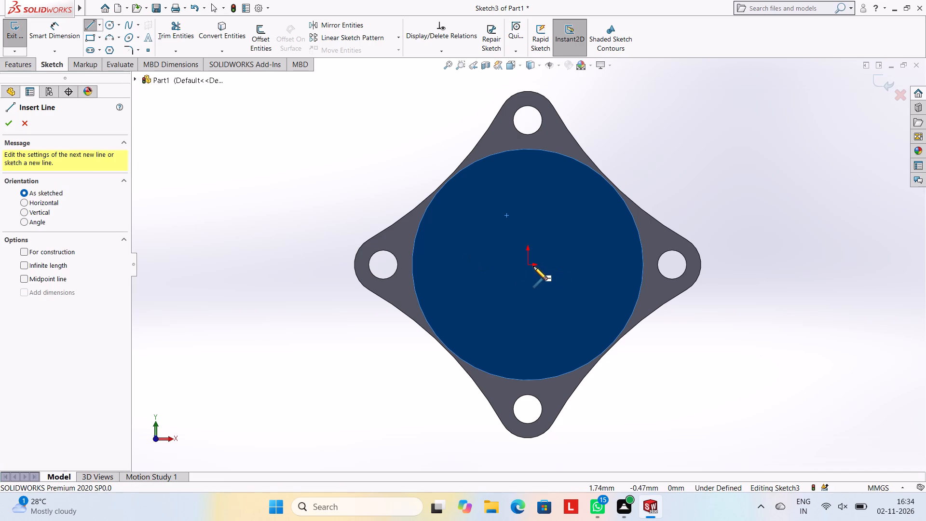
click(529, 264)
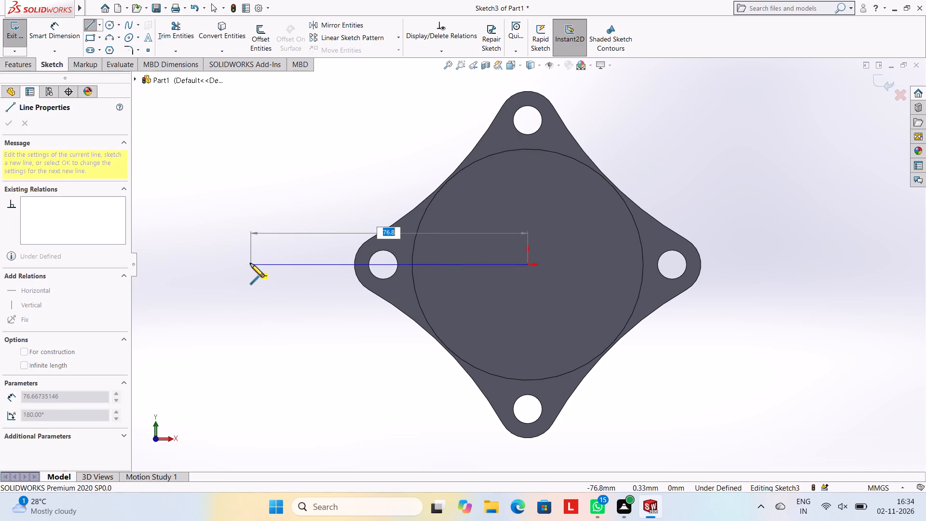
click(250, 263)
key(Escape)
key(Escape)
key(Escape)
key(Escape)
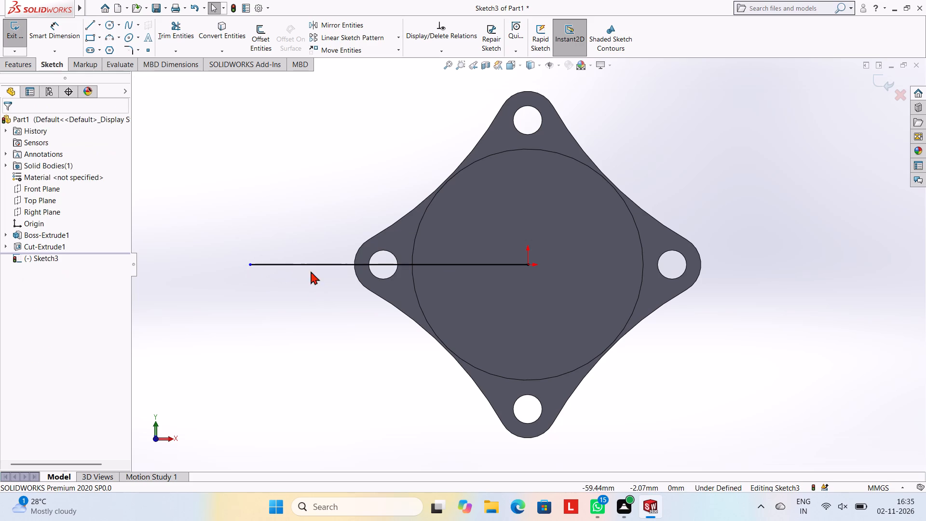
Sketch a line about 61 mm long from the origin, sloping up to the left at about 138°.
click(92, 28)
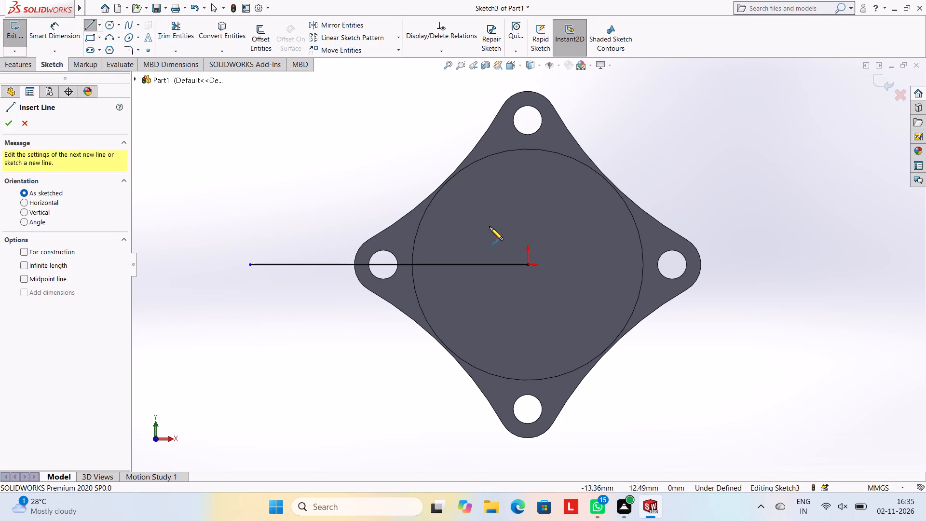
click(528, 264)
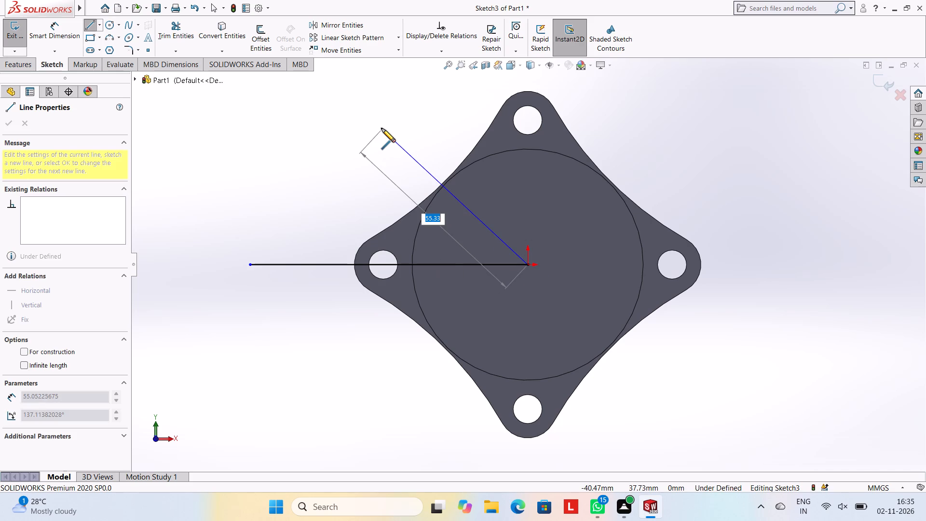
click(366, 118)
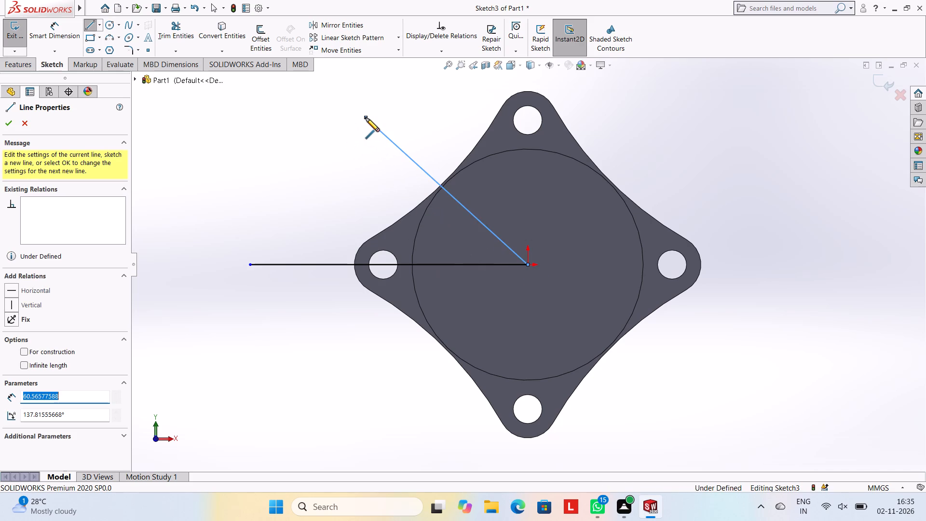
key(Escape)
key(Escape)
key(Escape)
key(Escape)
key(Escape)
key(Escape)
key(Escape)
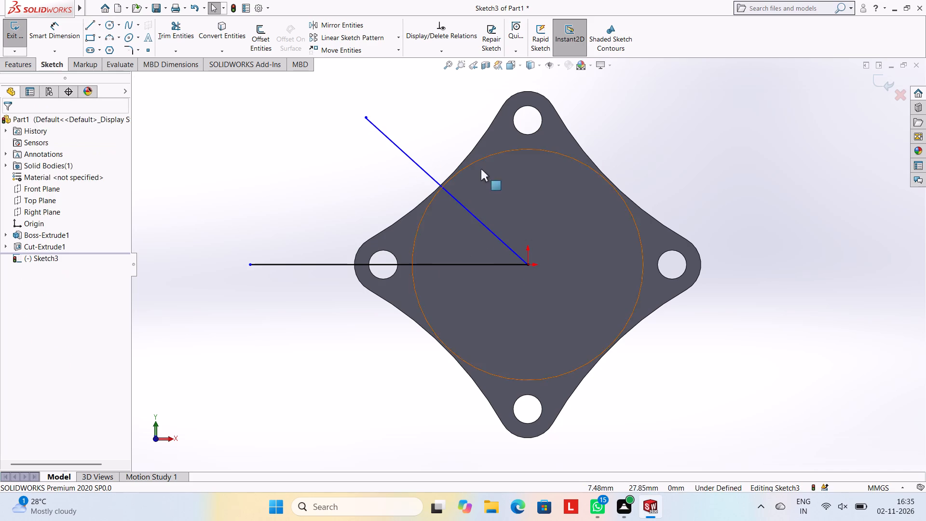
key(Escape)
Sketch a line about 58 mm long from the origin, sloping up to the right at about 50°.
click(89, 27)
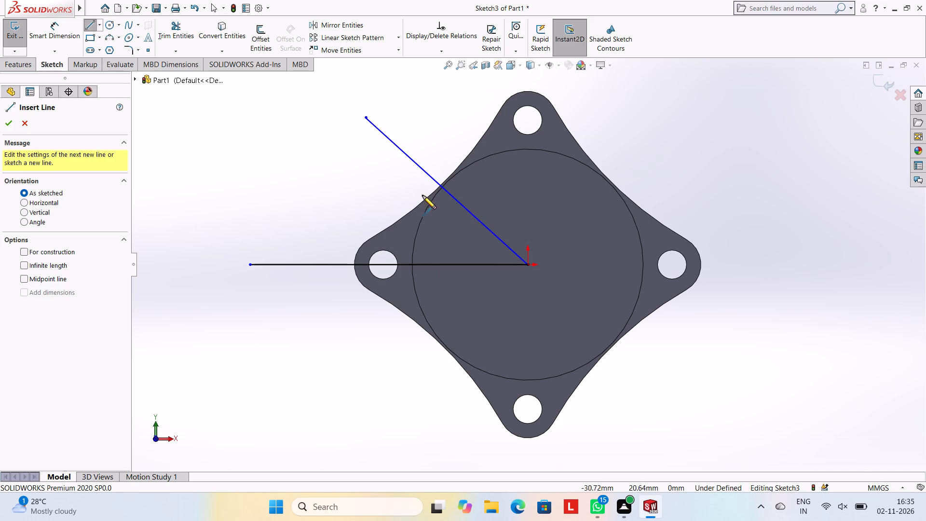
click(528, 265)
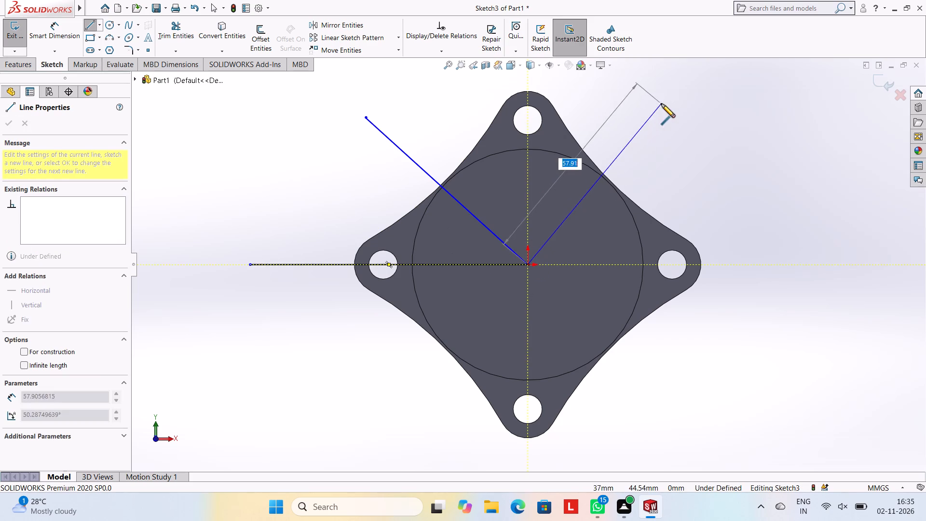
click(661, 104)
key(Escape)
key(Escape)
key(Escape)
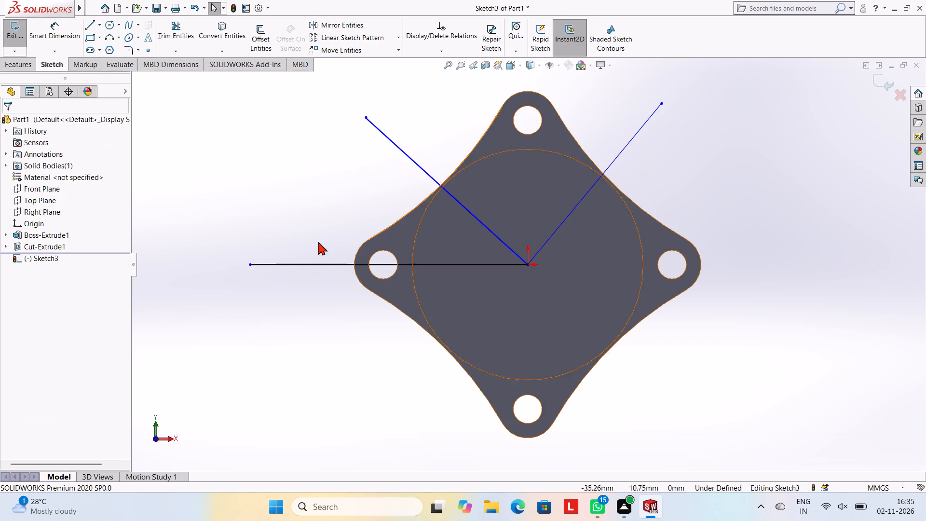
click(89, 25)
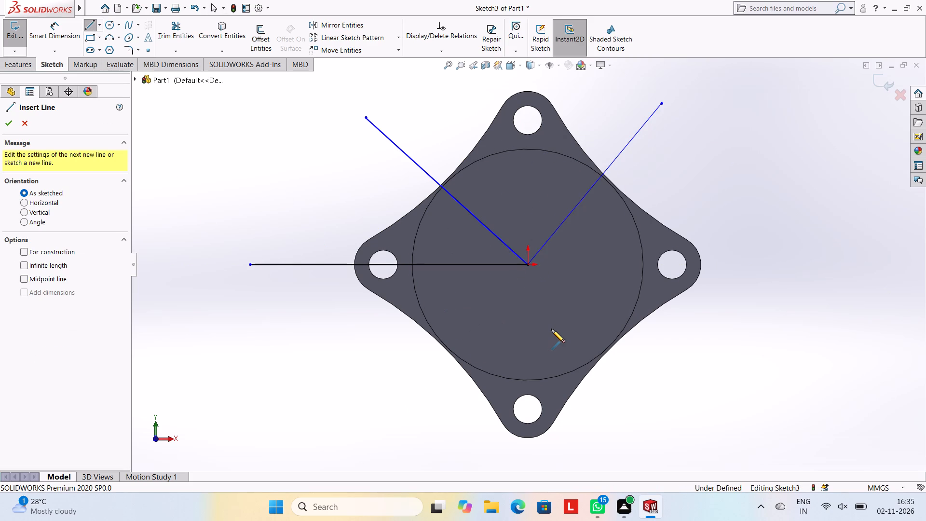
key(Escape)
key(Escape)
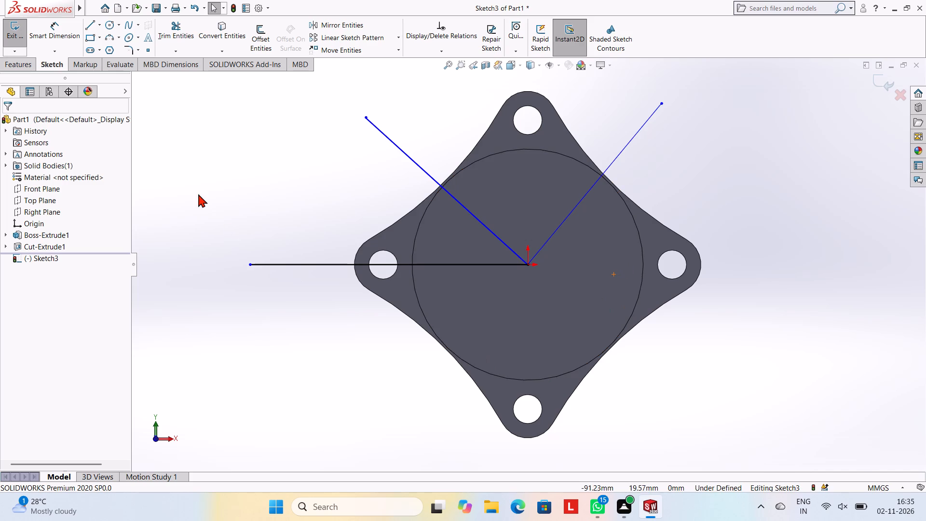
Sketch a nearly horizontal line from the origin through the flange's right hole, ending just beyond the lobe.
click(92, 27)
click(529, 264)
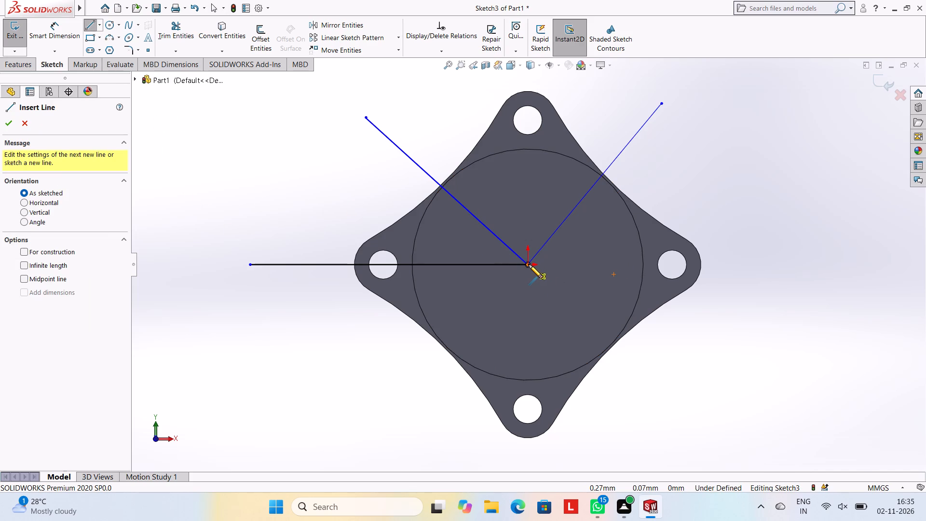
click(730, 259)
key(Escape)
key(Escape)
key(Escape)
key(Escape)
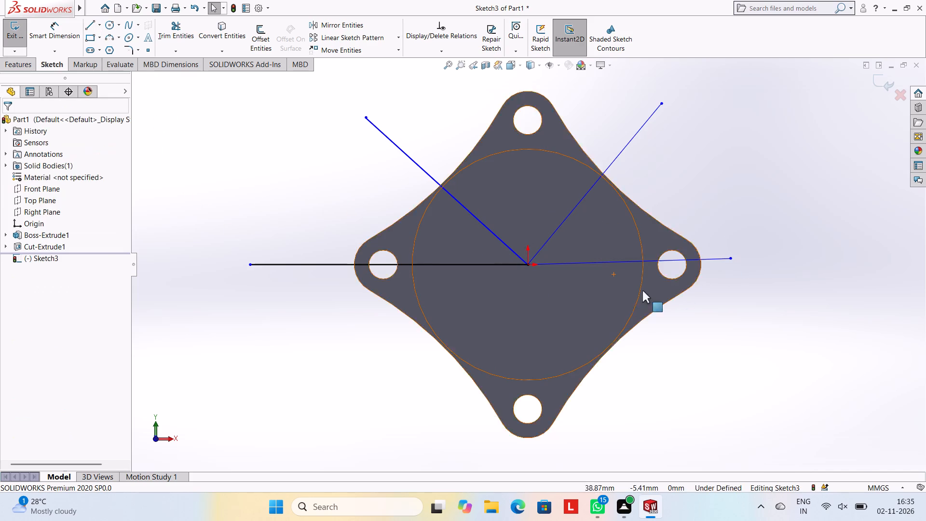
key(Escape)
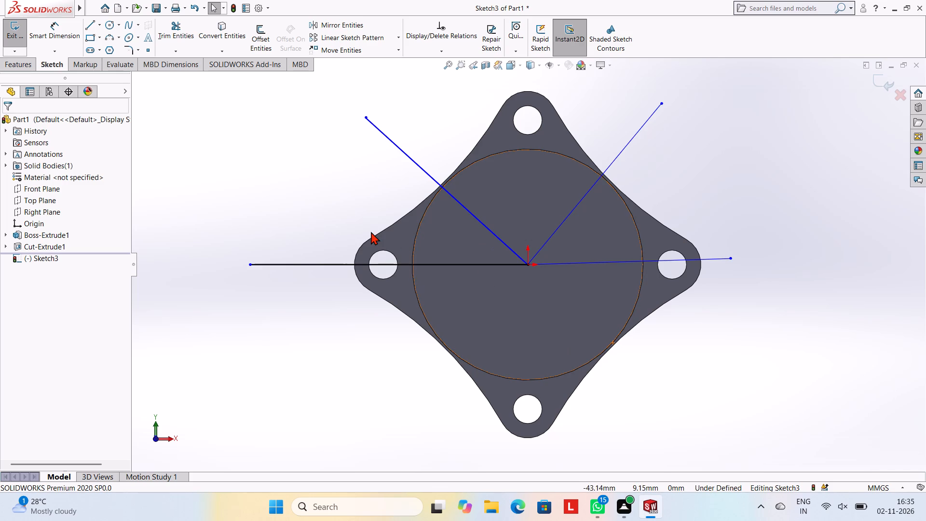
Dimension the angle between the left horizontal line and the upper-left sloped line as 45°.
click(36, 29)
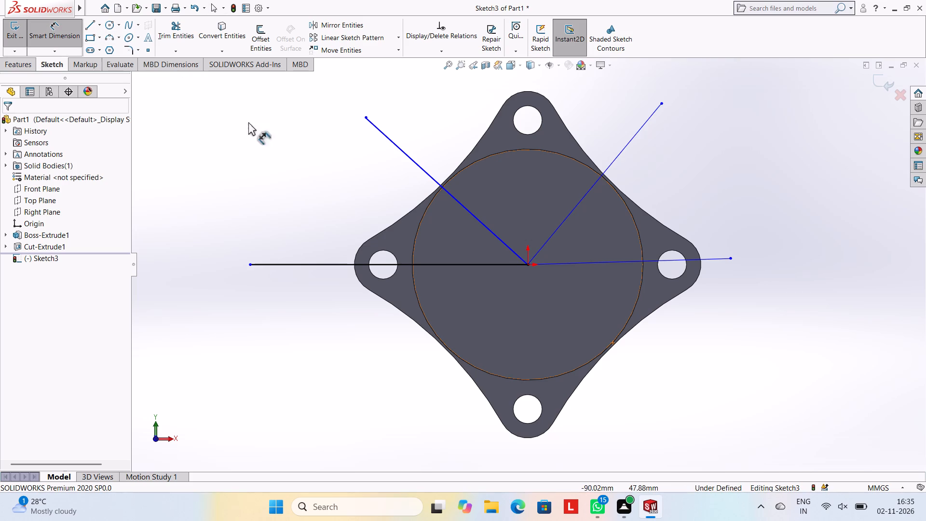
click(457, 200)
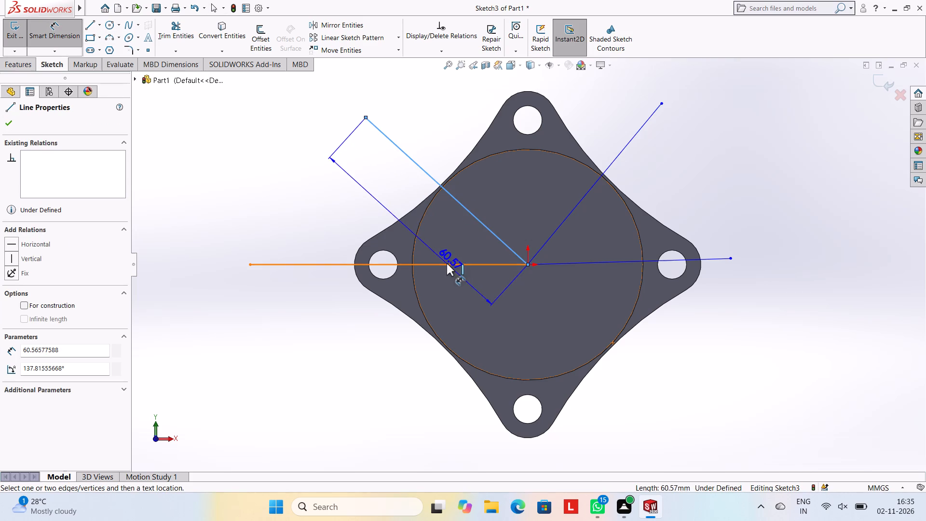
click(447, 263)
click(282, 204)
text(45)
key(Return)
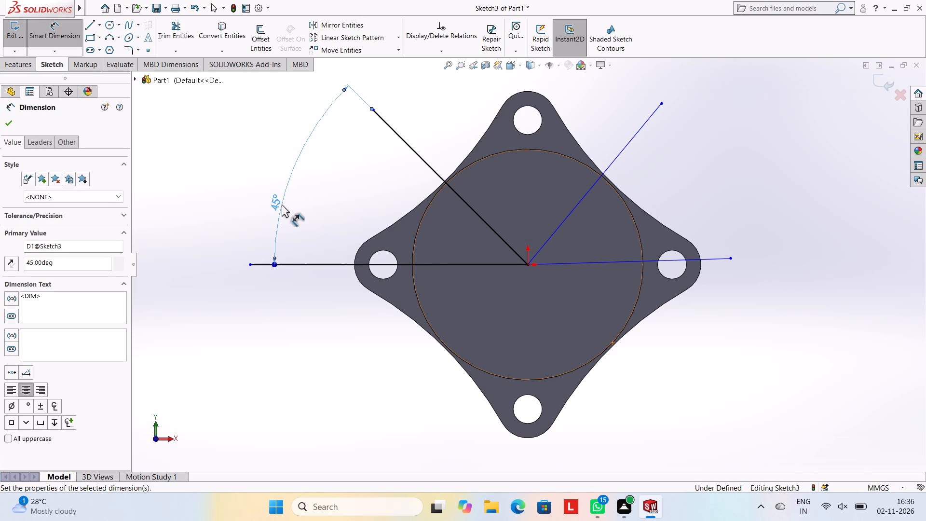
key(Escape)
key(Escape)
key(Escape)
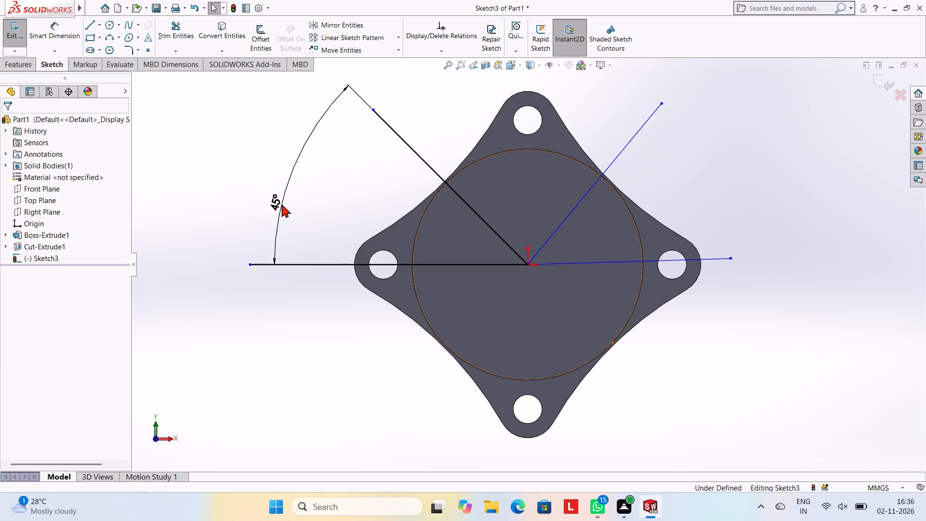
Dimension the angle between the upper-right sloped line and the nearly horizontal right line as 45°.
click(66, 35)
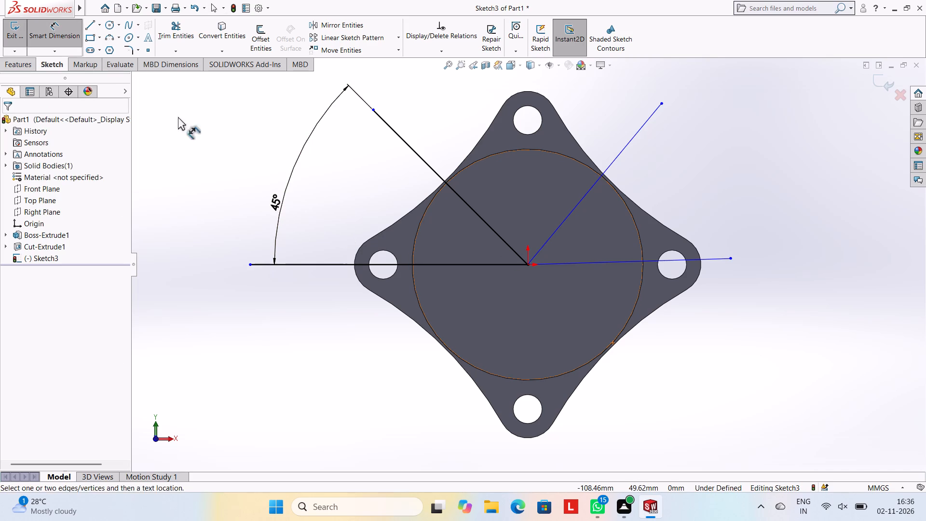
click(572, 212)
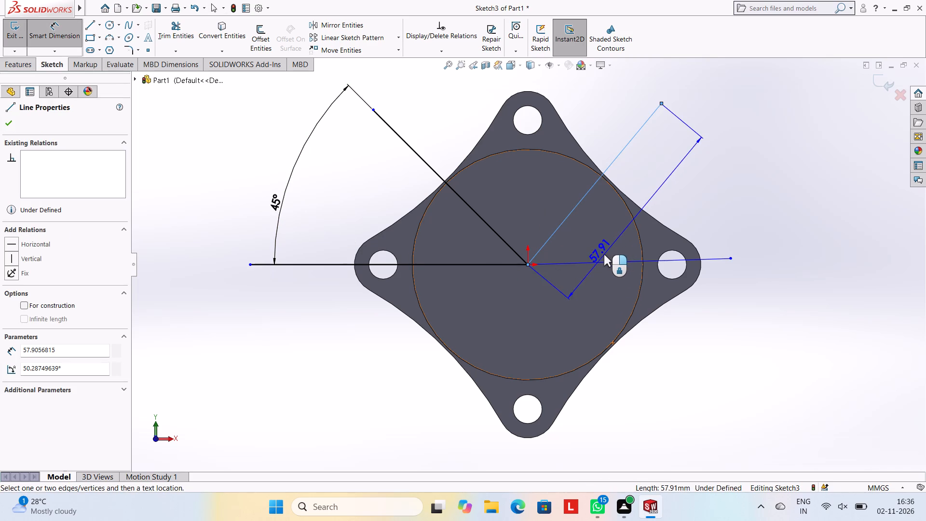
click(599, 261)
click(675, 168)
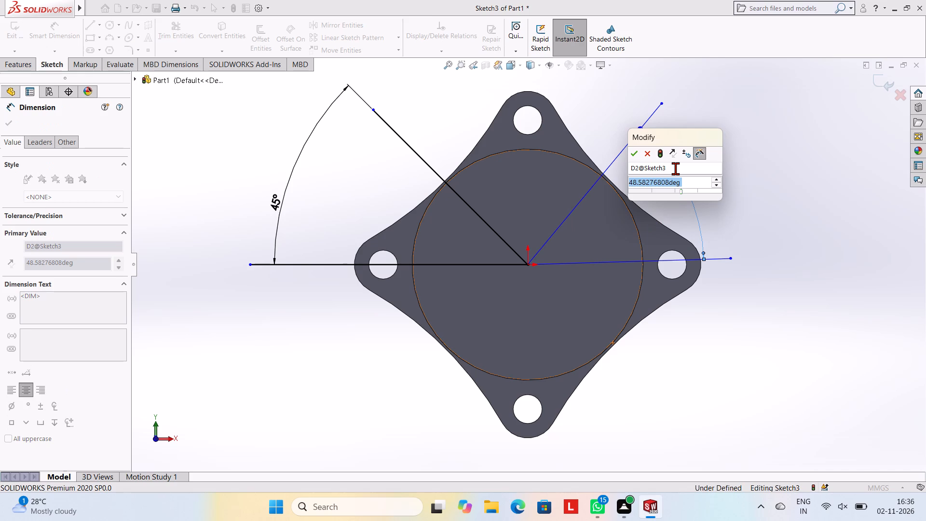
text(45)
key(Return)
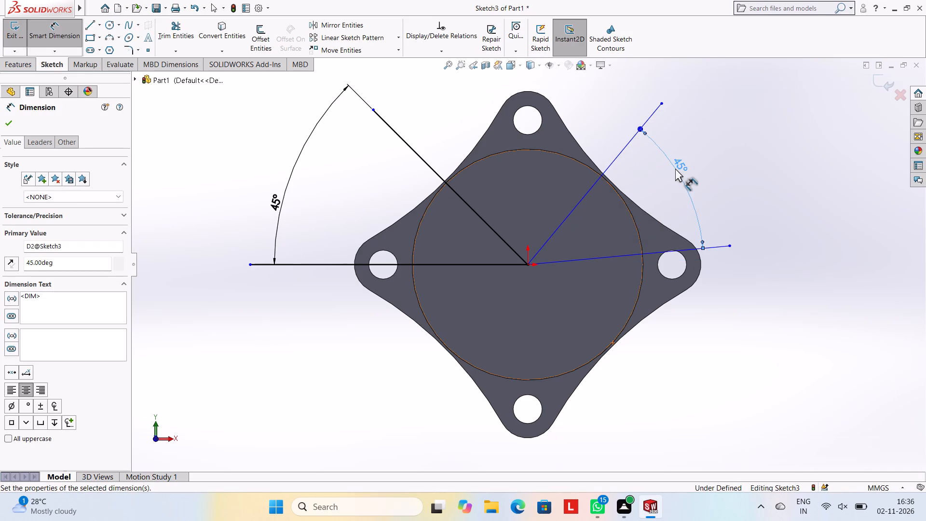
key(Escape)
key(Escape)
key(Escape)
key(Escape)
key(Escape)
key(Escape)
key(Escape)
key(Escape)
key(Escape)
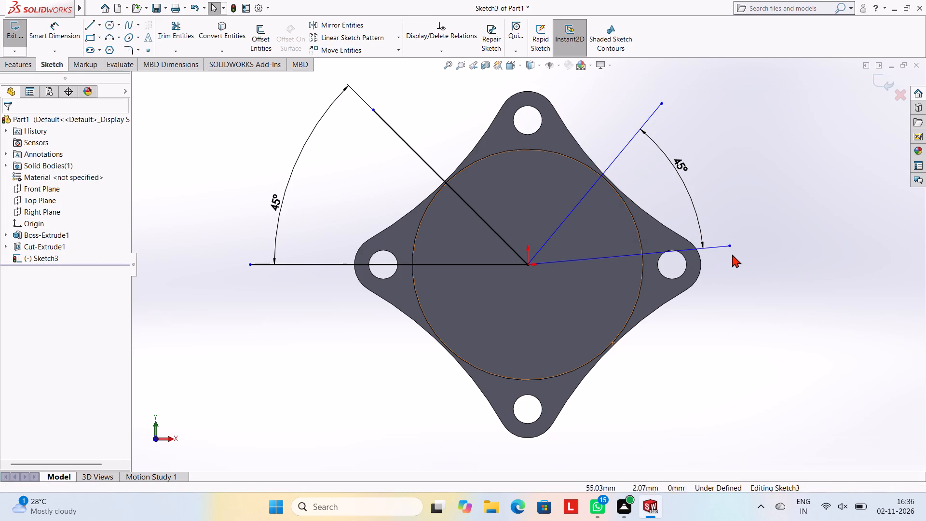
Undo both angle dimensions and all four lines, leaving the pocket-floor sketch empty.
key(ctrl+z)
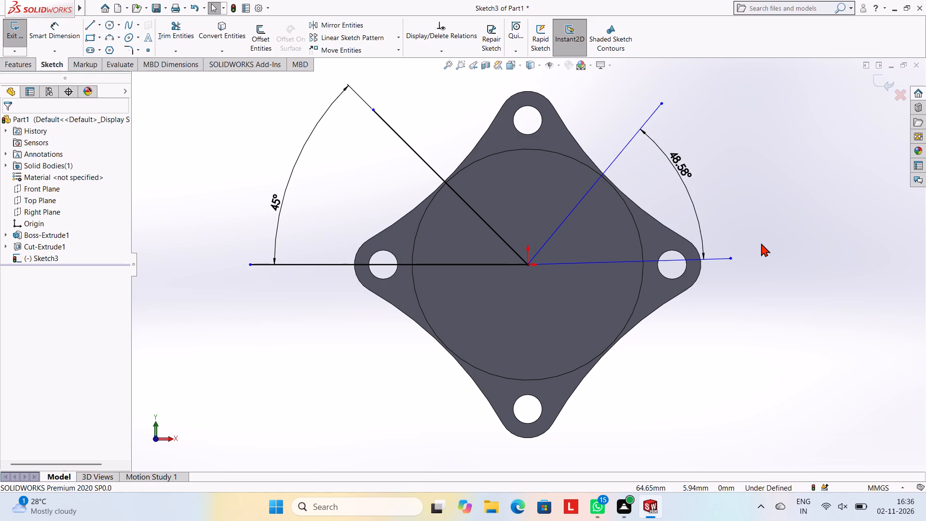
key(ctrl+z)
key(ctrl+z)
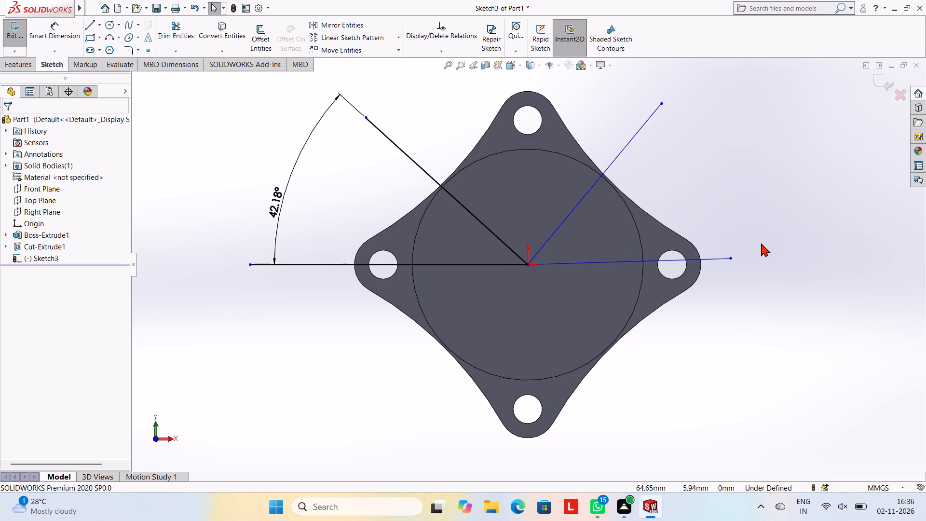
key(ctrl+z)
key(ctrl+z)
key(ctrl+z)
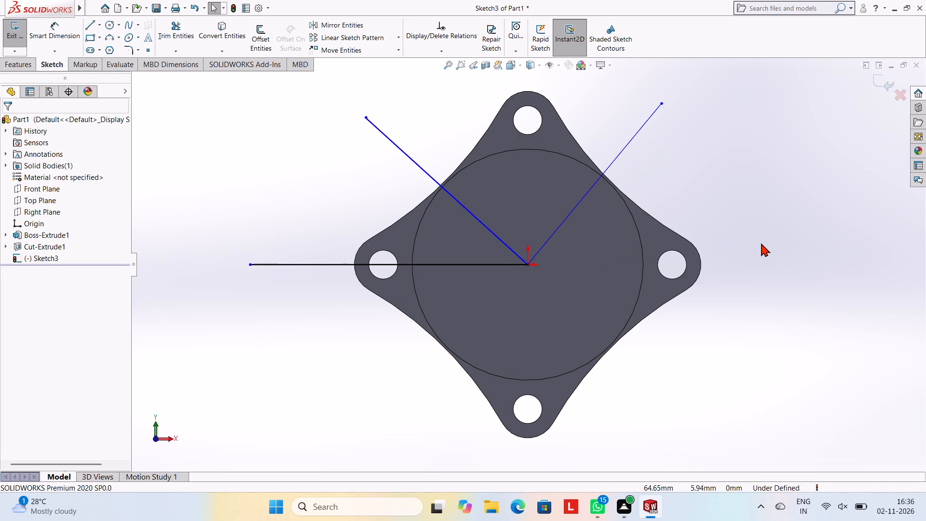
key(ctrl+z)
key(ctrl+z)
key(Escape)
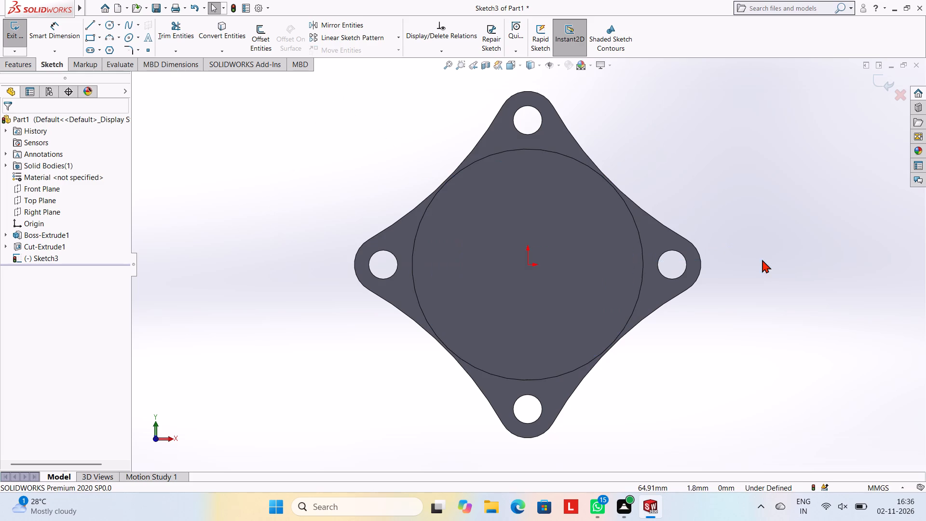
Sketch a horizontal line about 66 mm long from the origin through the flange's right hole, ending beyond the lobe.
click(89, 20)
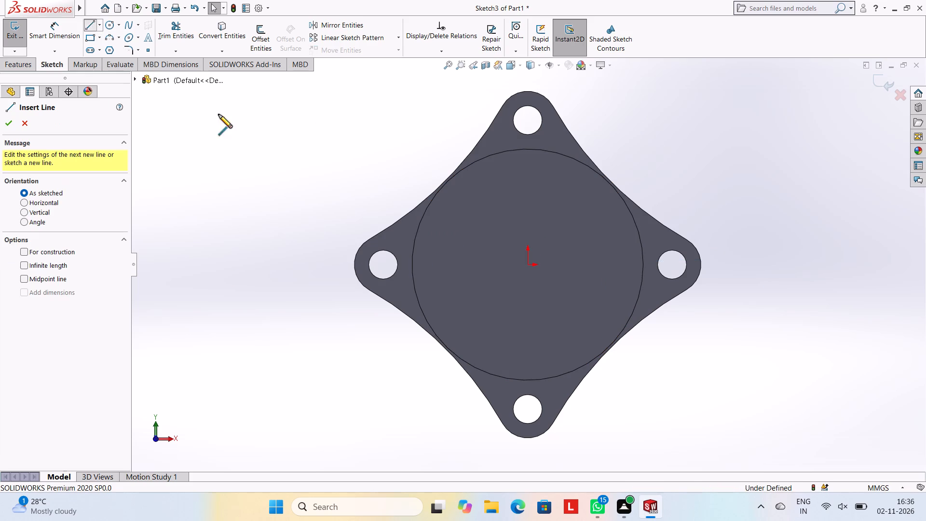
click(528, 264)
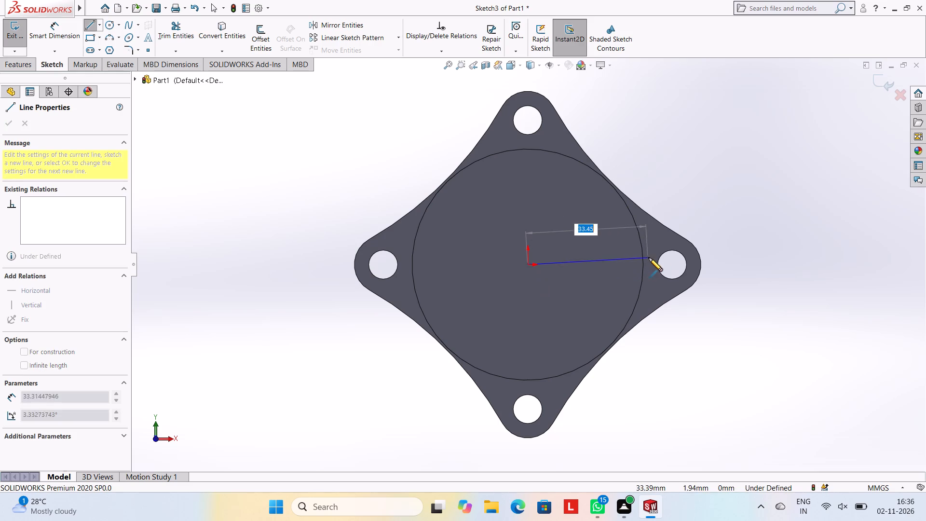
click(765, 263)
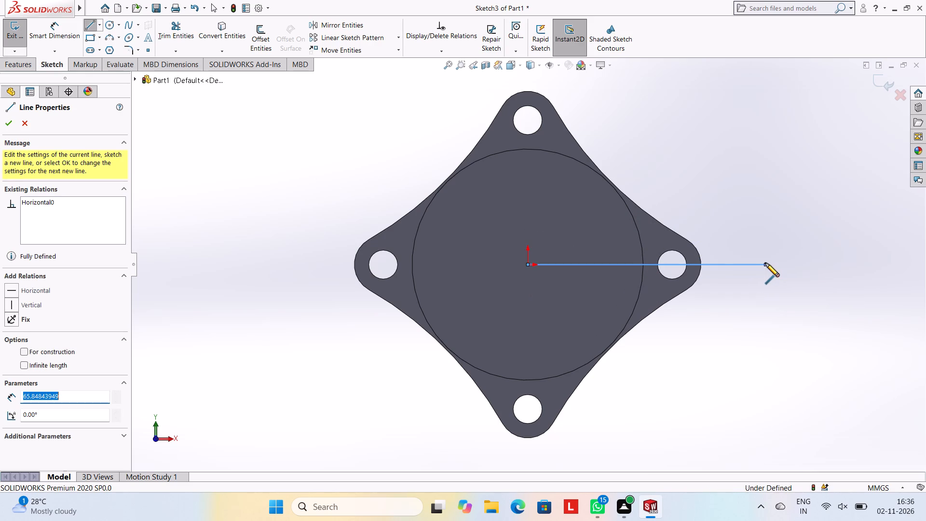
key(Escape)
key(Escape)
key(Escape)
key(Escape)
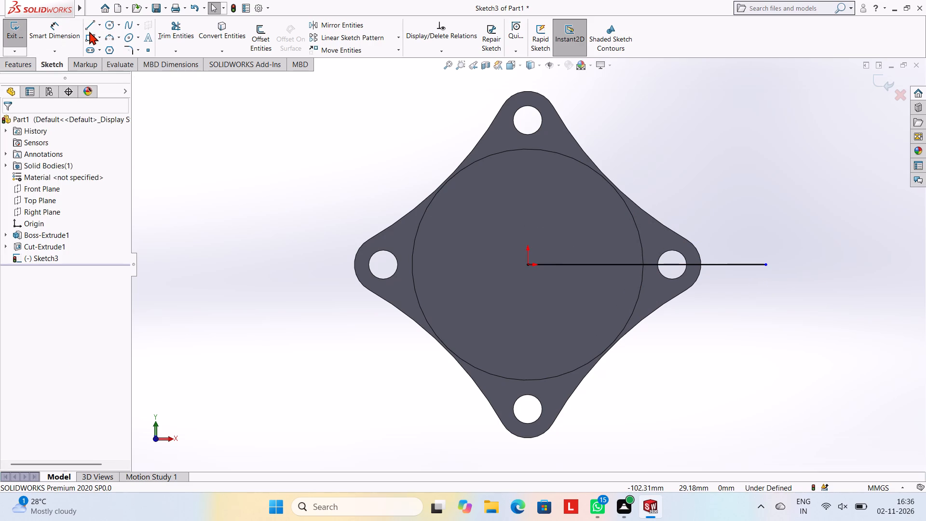
Sketch a horizontal line from the origin through the flange's left hole, ending beyond the left lobe.
click(89, 26)
click(527, 265)
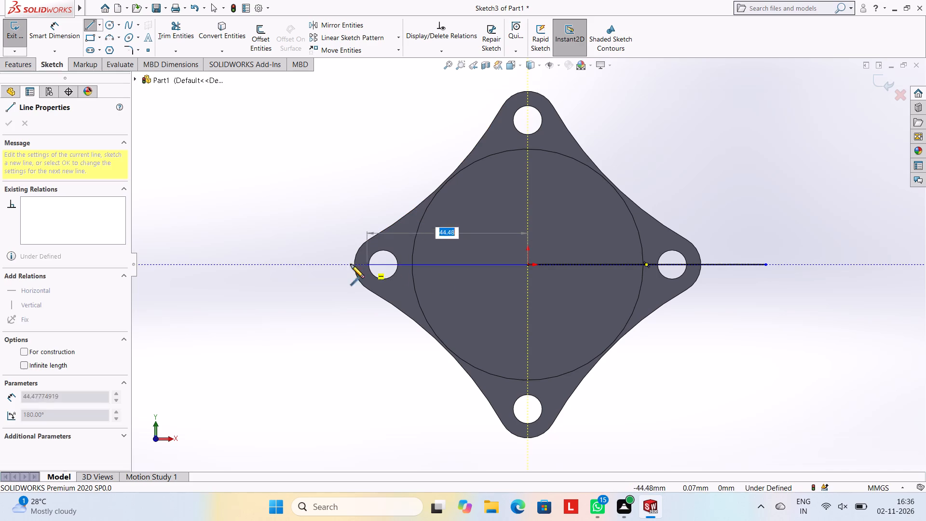
click(291, 264)
key(Escape)
key(Escape)
key(Escape)
key(Escape)
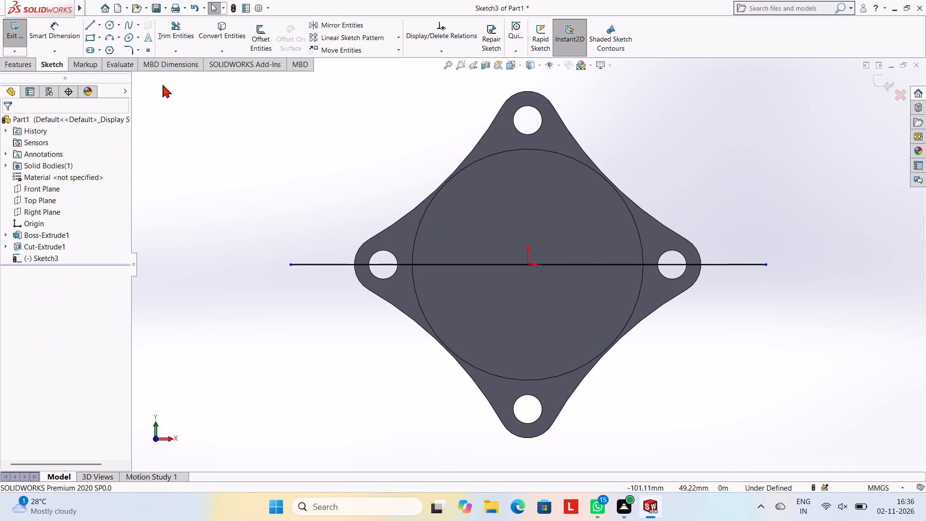
Sketch a sloped line about 64 mm long from the origin toward the upper right, at about 44° to horizontal.
click(91, 23)
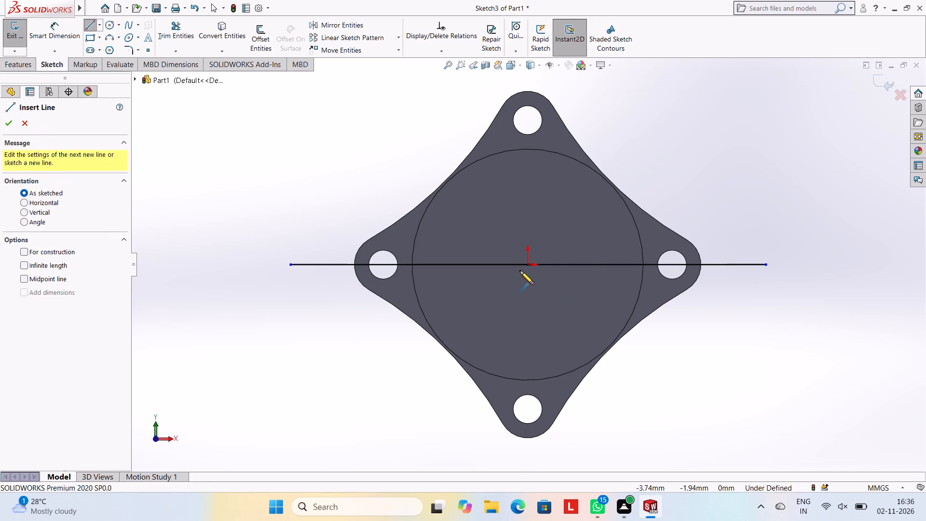
click(528, 264)
click(694, 104)
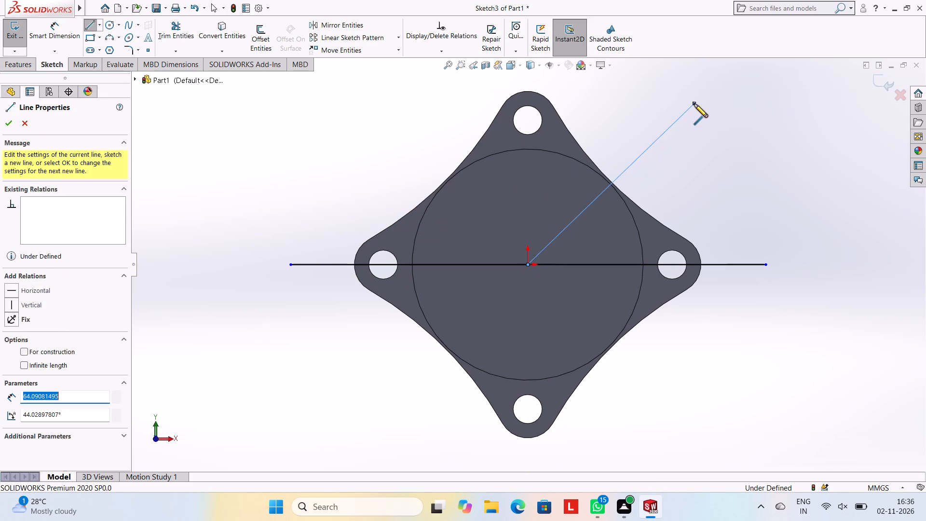
key(Escape)
key(Escape)
key(Escape)
Sketch a sloped line about 70 mm long from the origin toward the upper left, ending outside the flange.
click(92, 26)
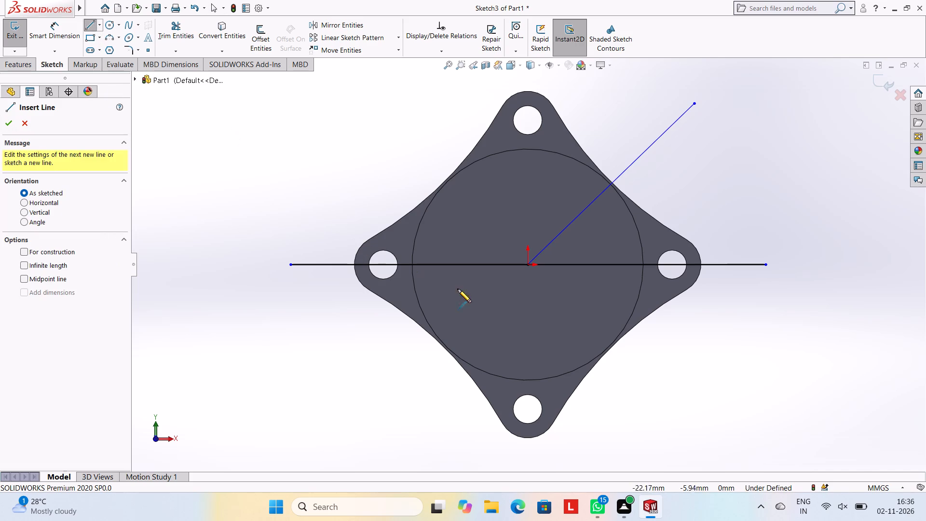
click(528, 265)
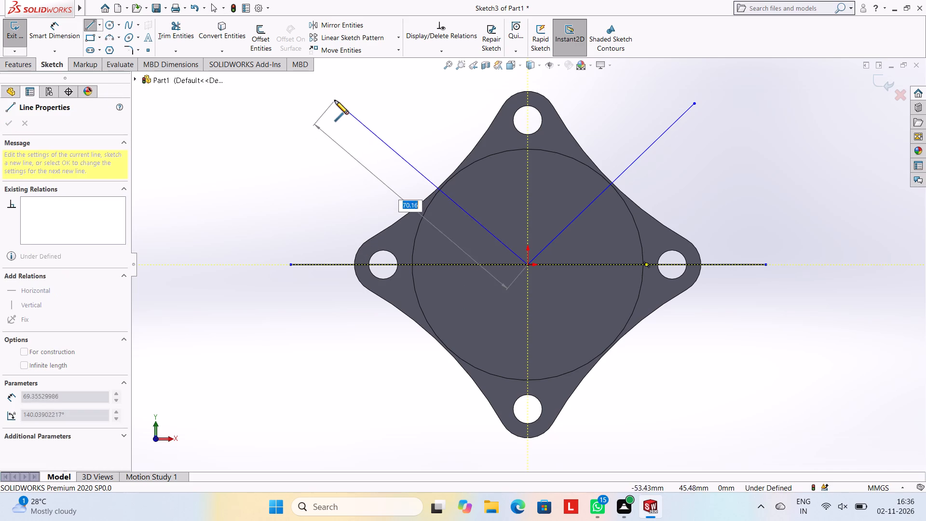
click(335, 100)
key(Escape)
key(Escape)
key(Escape)
key(Escape)
Dimension the angle between the upper-left sloped line and the left horizontal line as 45°.
click(78, 27)
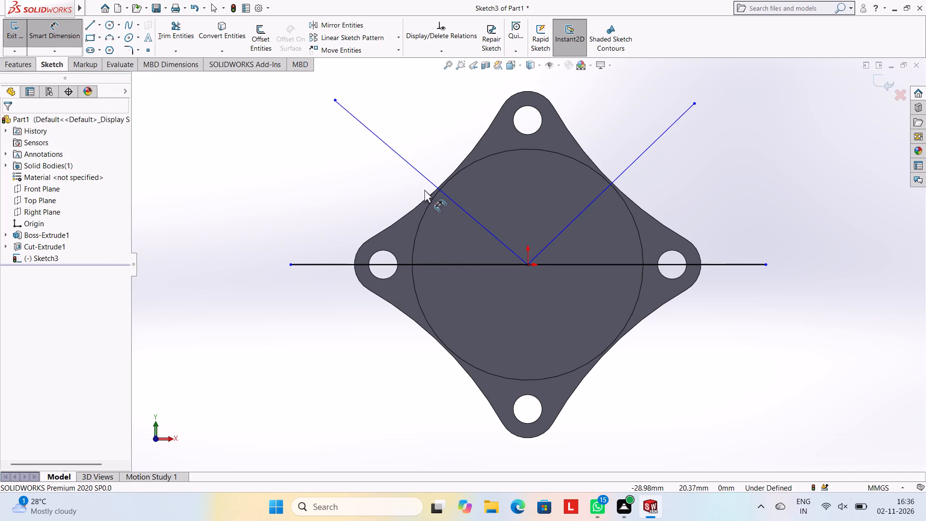
click(410, 167)
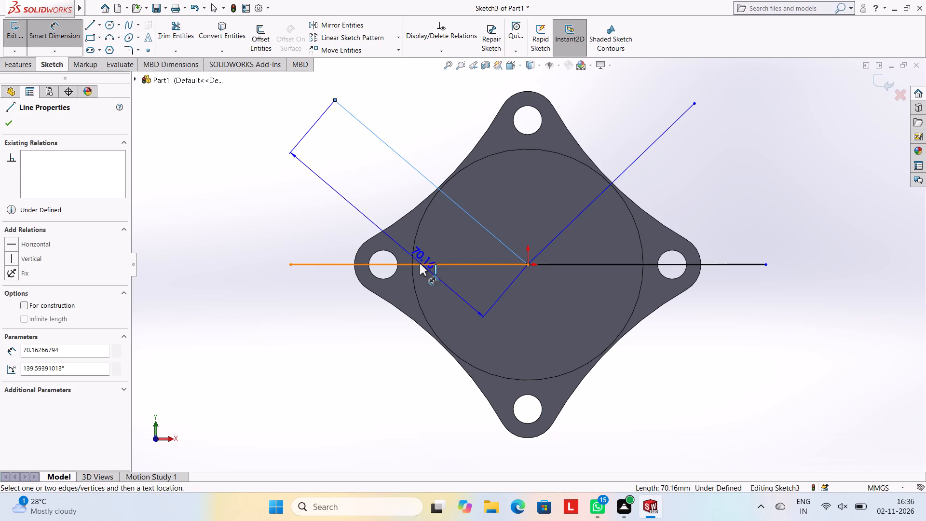
click(420, 263)
click(253, 189)
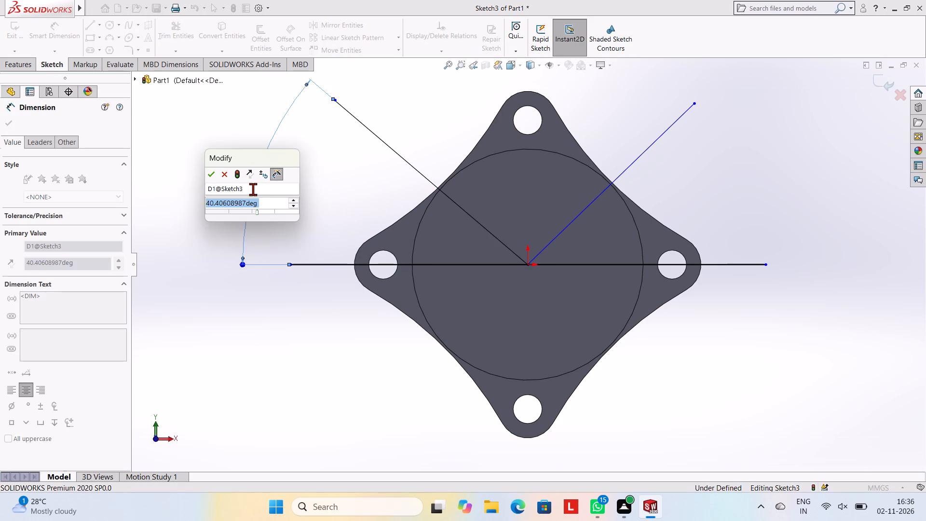
text(45)
key(Return)
key(Escape)
key(Escape)
key(Escape)
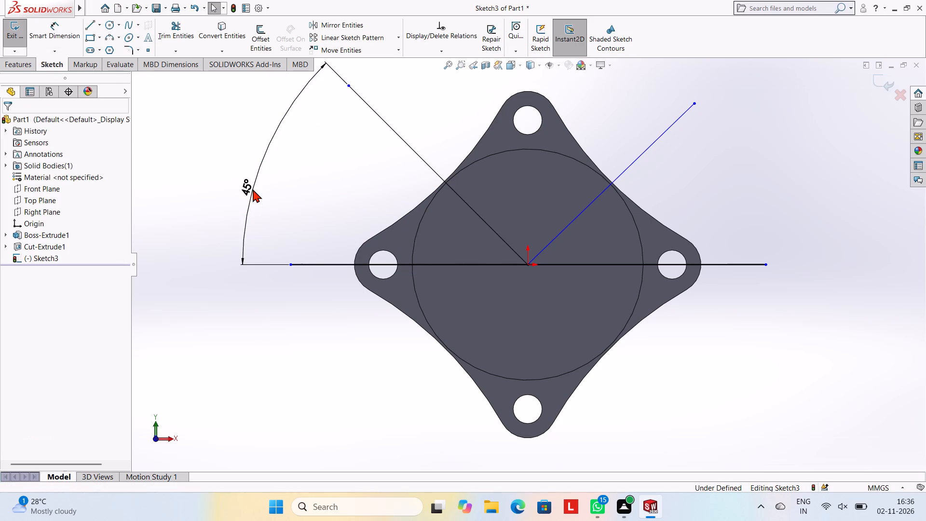
key(Escape)
key(Escape)
key(Escape)
key(Escape)
key(Escape)
key(Escape)
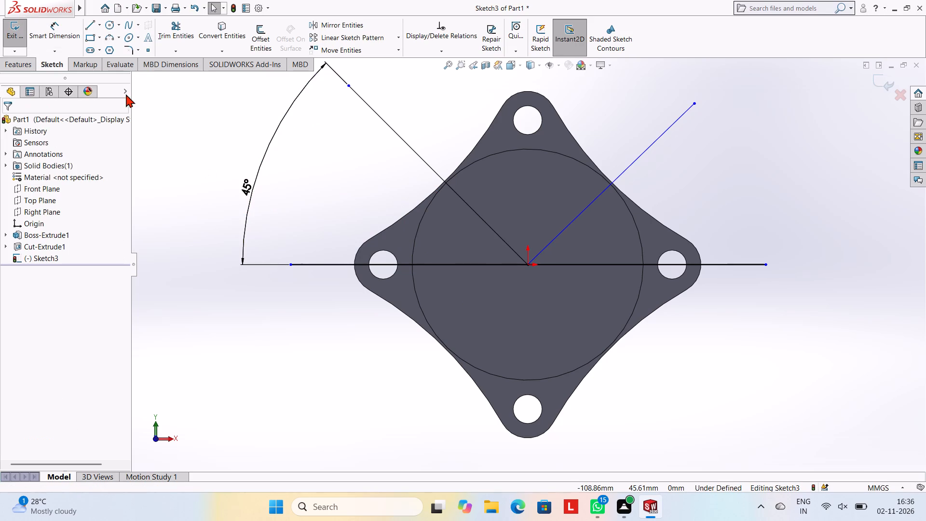
Dimension the angle between the upper-right sloped line and the right horizontal line as 45°.
click(72, 40)
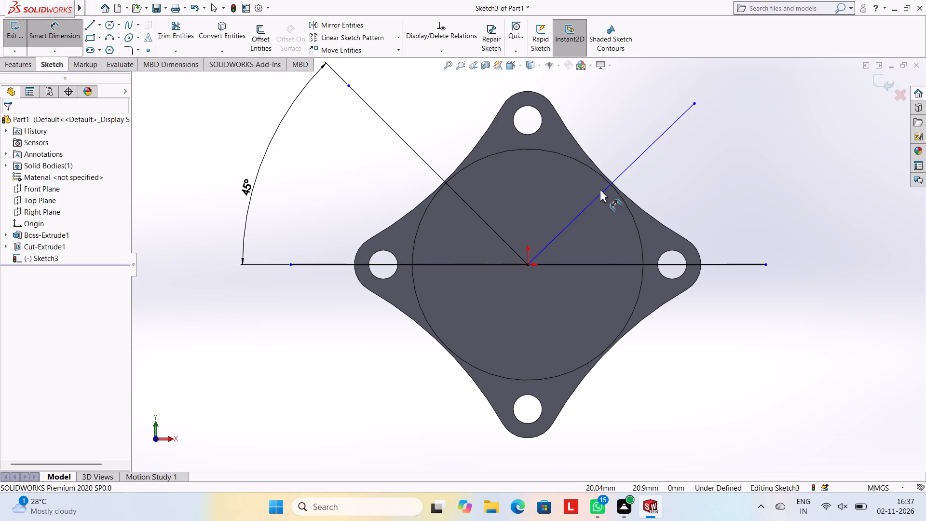
click(603, 190)
click(619, 265)
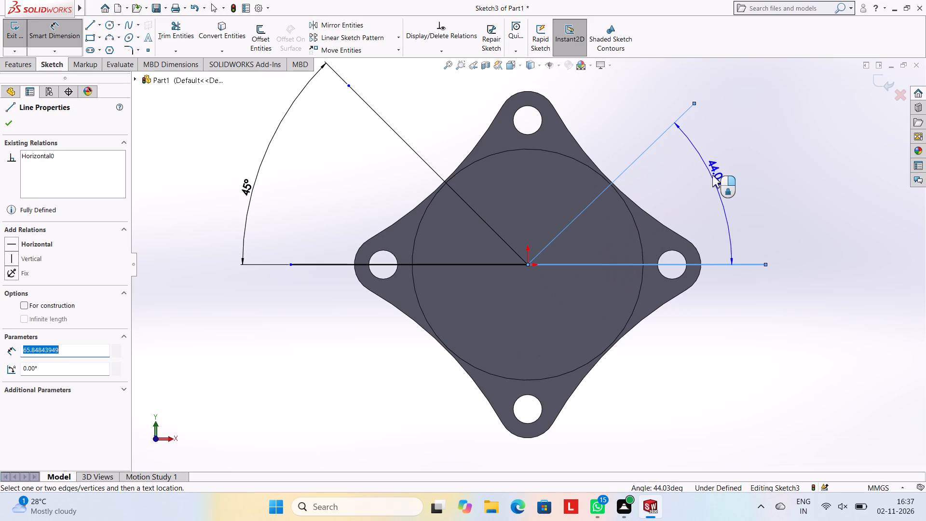
click(712, 175)
text(45)
key(Return)
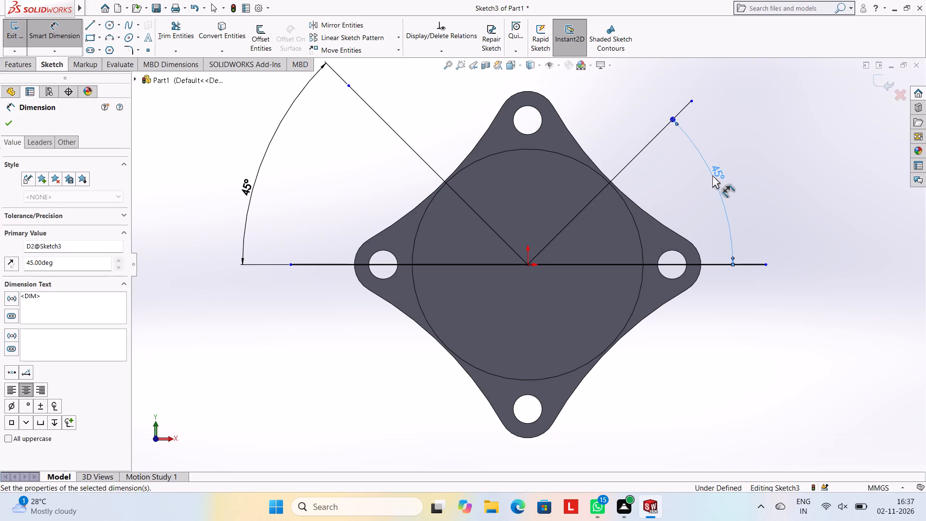
key(Escape)
key(Escape)
key(Escape)
key(Escape)
key(Escape)
key(Escape)
key(Escape)
key(Escape)
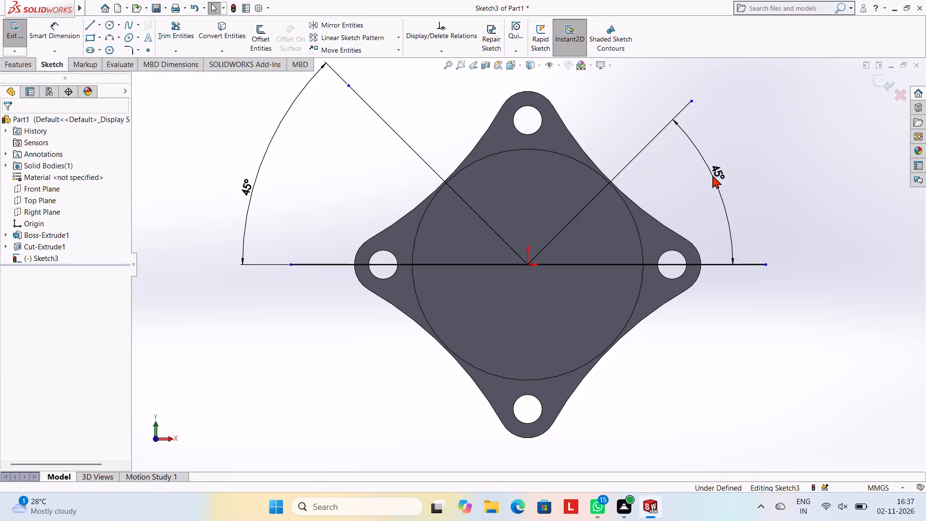
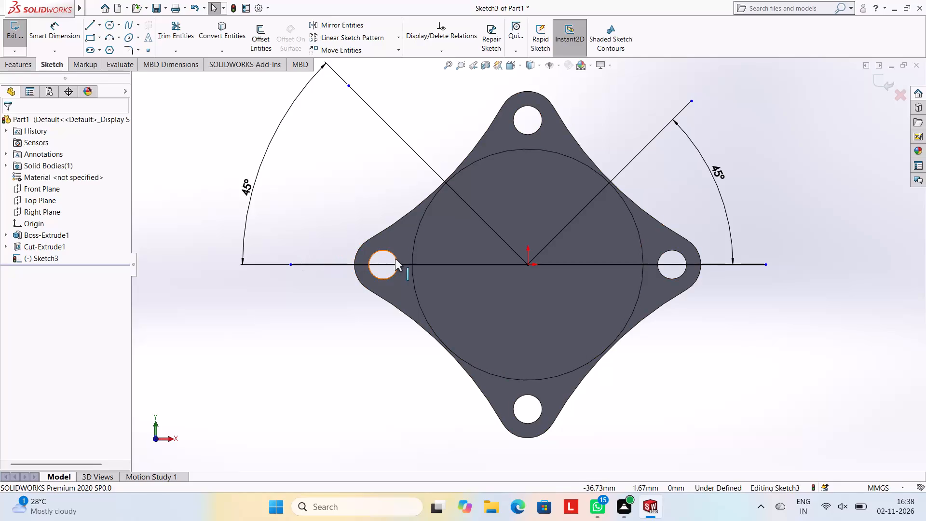
Sketch a circle of radius 26 mm centred on the origin.
click(109, 22)
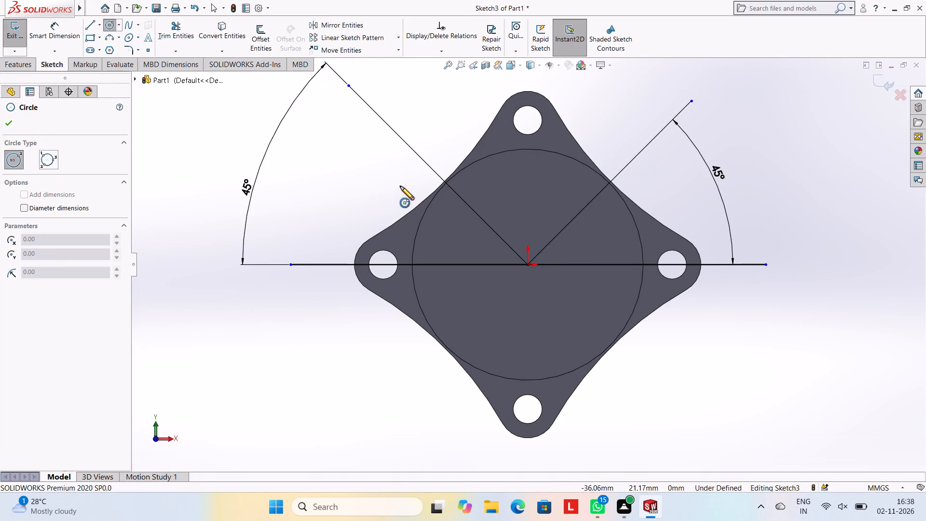
click(528, 264)
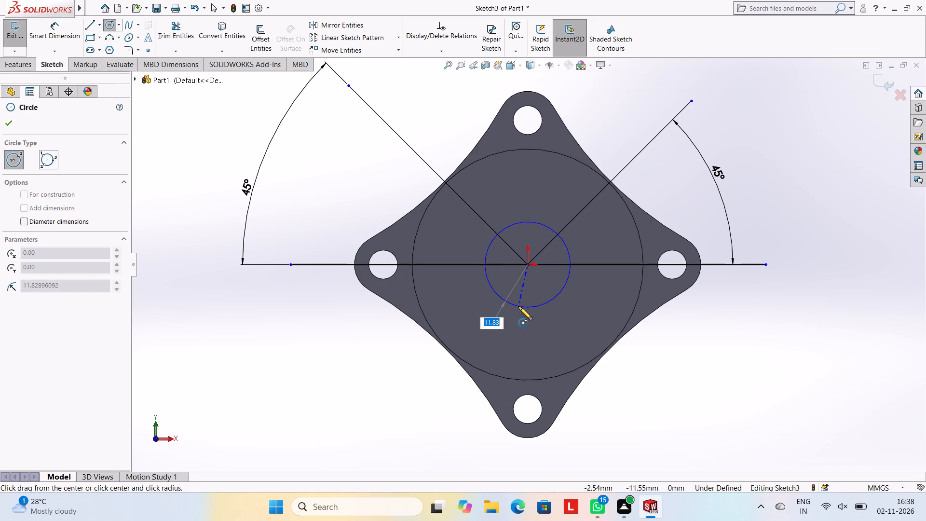
text(26)
key(Return)
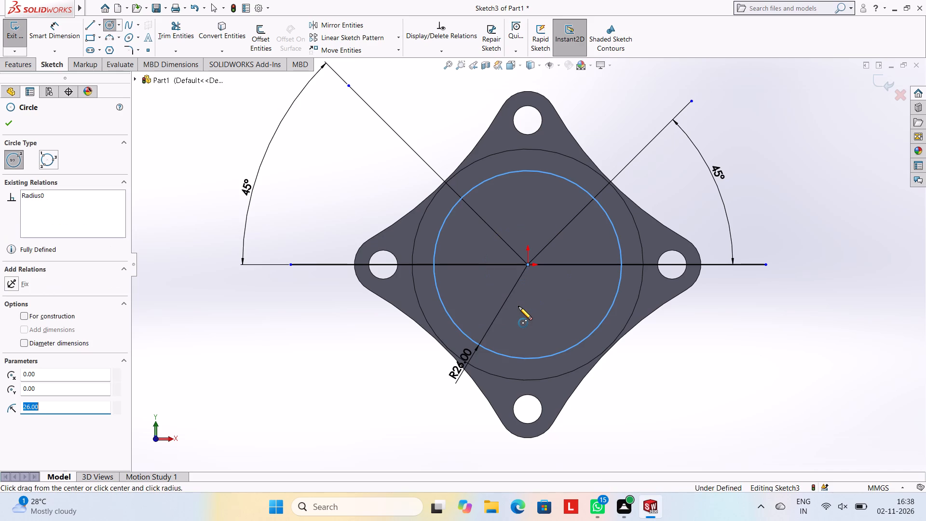
key(Escape)
key(Escape)
key(Escape)
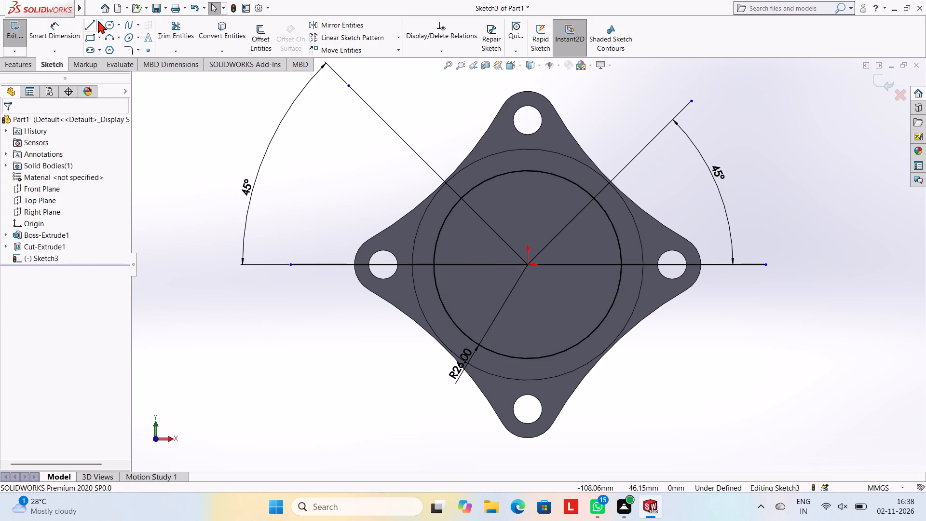
Sketch a second concentric circle of radius 20 mm centred on the origin.
click(108, 24)
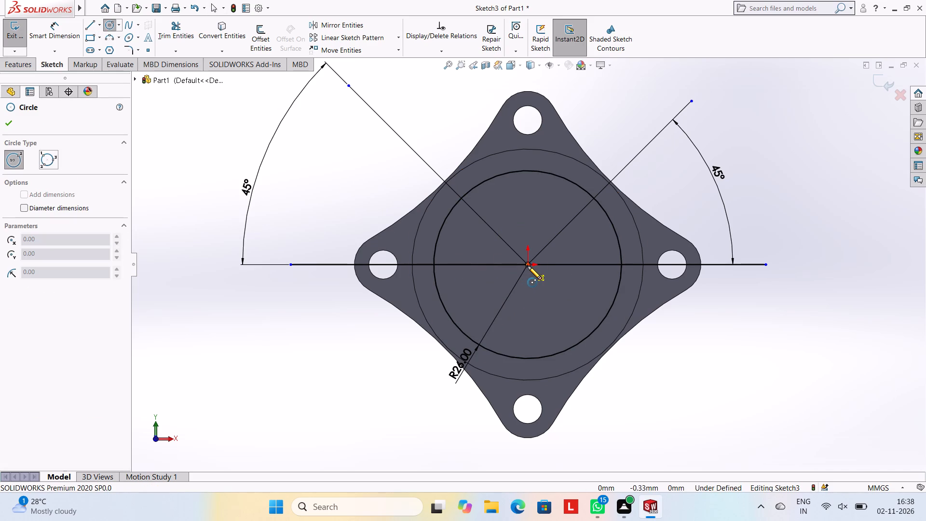
click(528, 263)
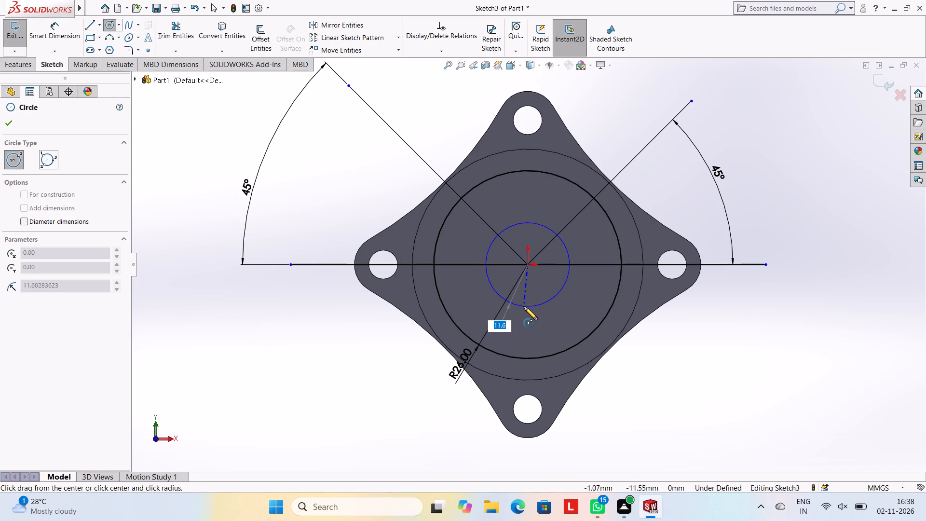
text(20)
key(Return)
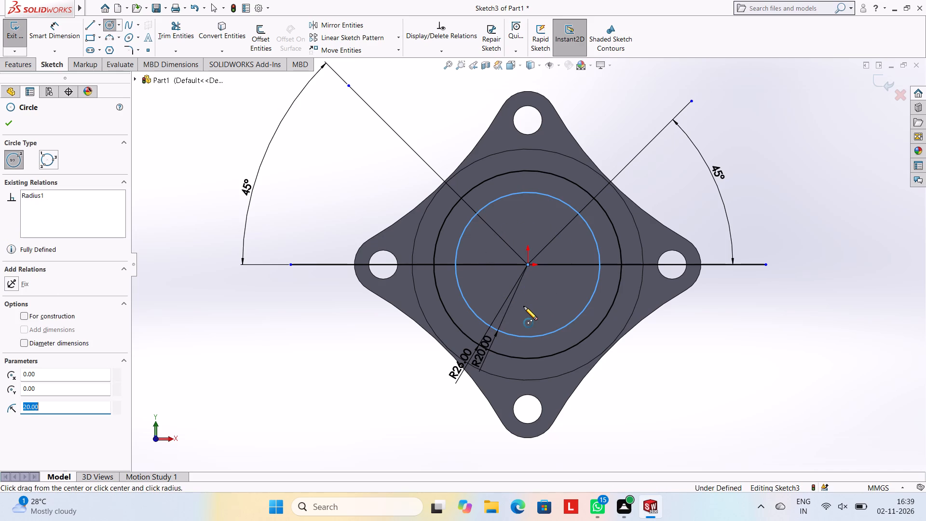
key(Escape)
key(Escape)
key(Escape)
key(Escape)
key(Escape)
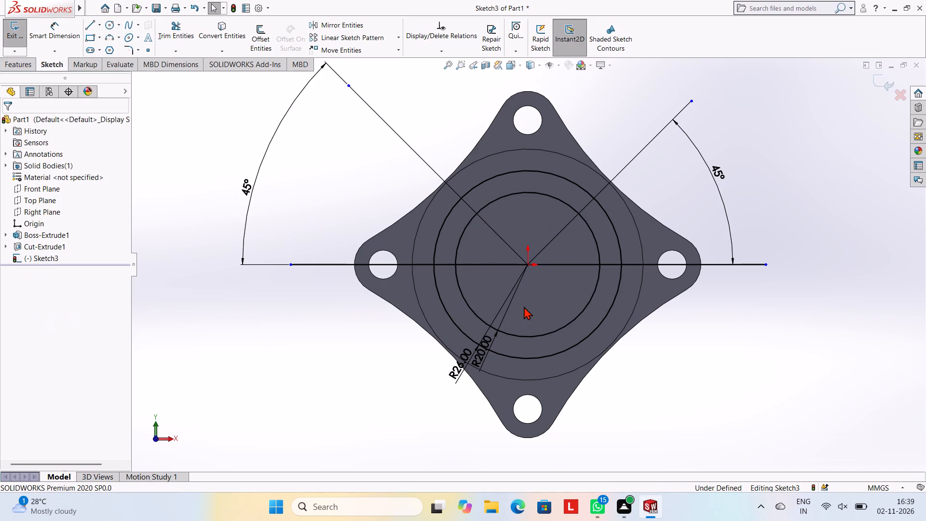
Trim the arcs of both circles lying between the horizontal lines and the upper sloped lines, on the left and right sides.
click(178, 19)
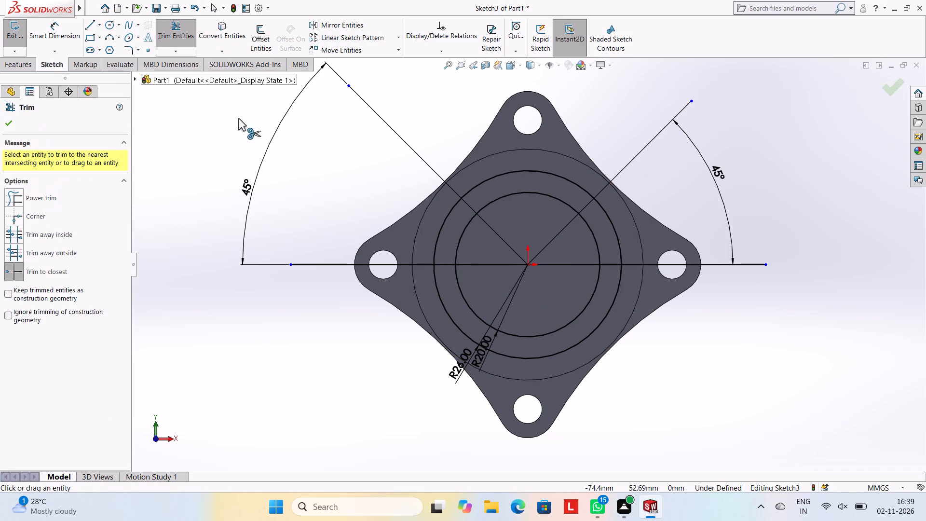
click(440, 235)
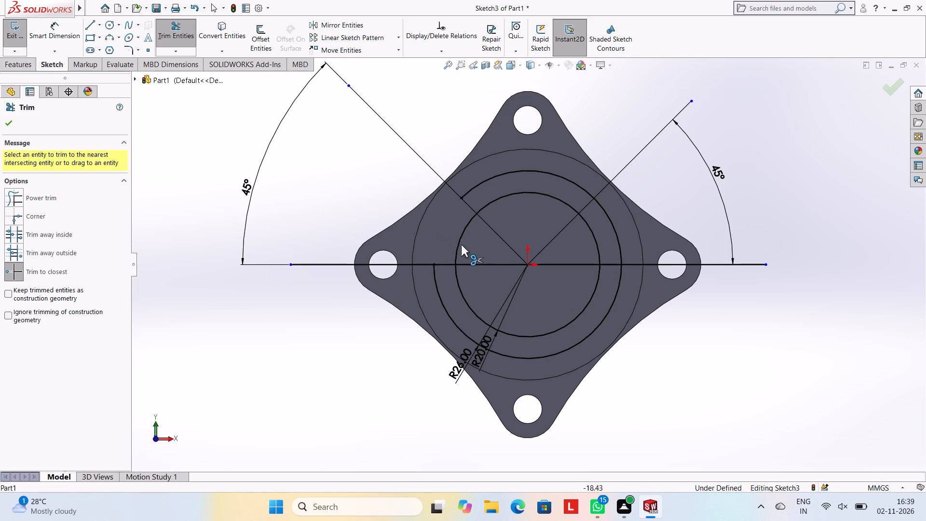
click(458, 243)
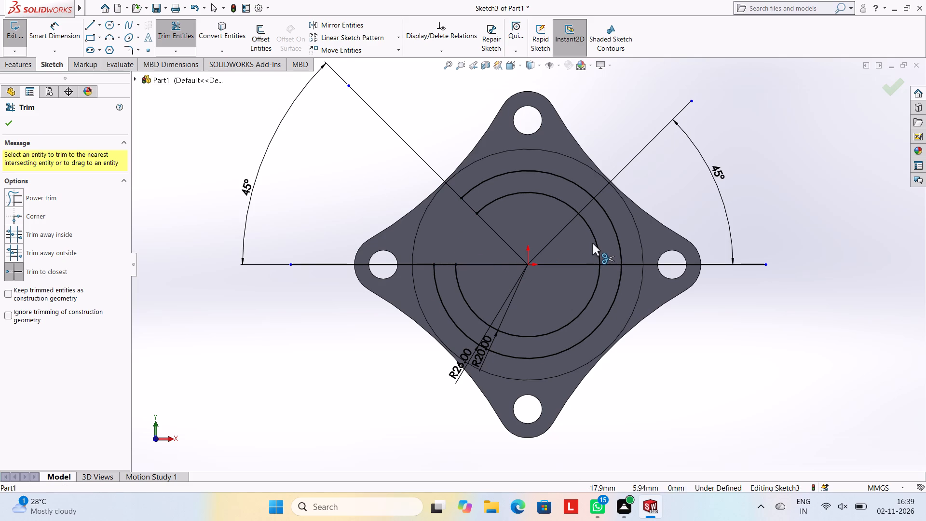
click(593, 236)
click(616, 234)
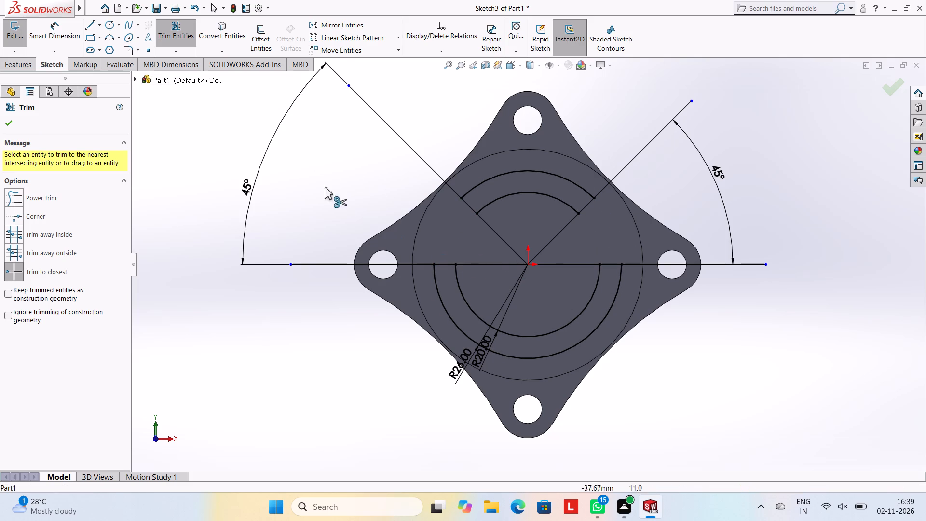
Sketch a sloped line from the origin toward the lower right, at about 39° to horizontal, ending outside the flange.
click(87, 21)
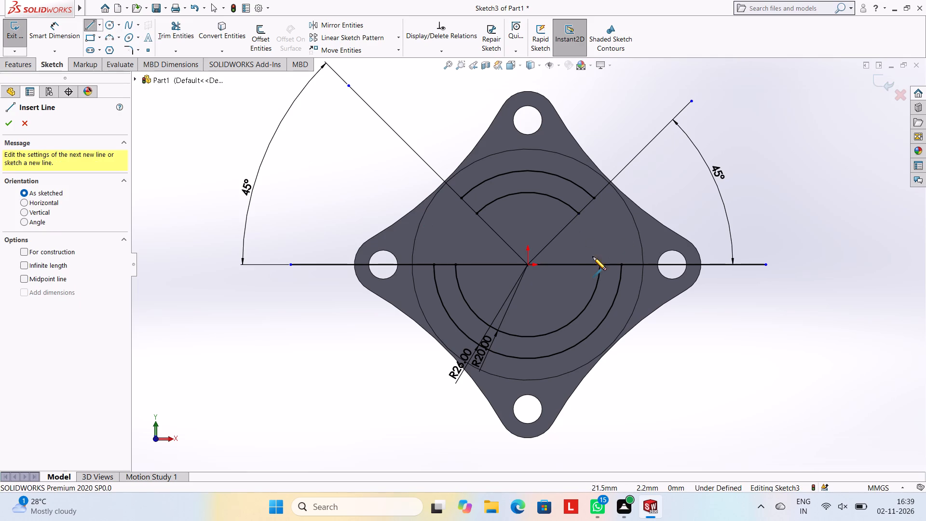
click(529, 264)
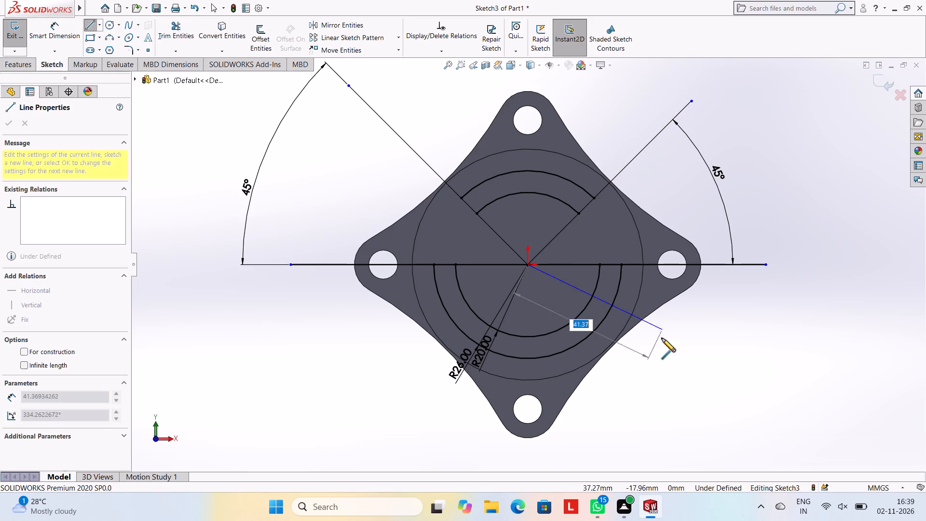
click(699, 406)
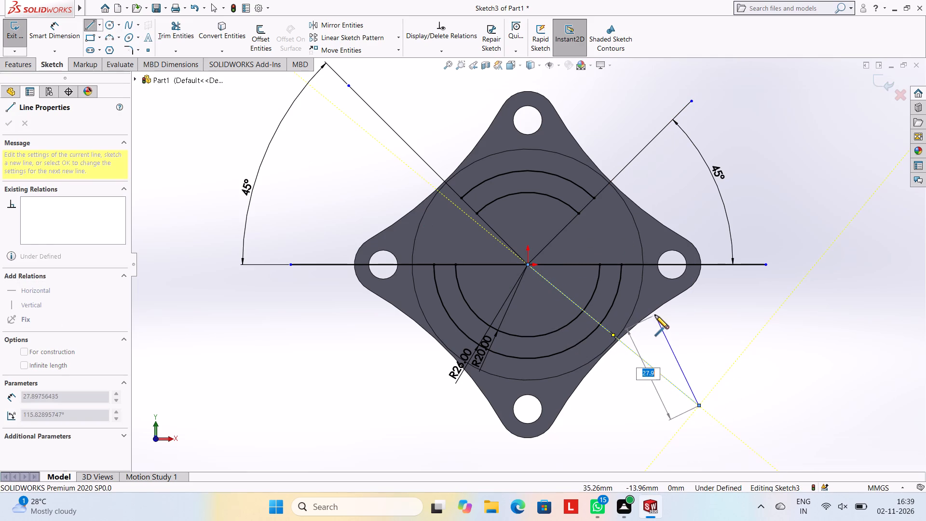
key(Escape)
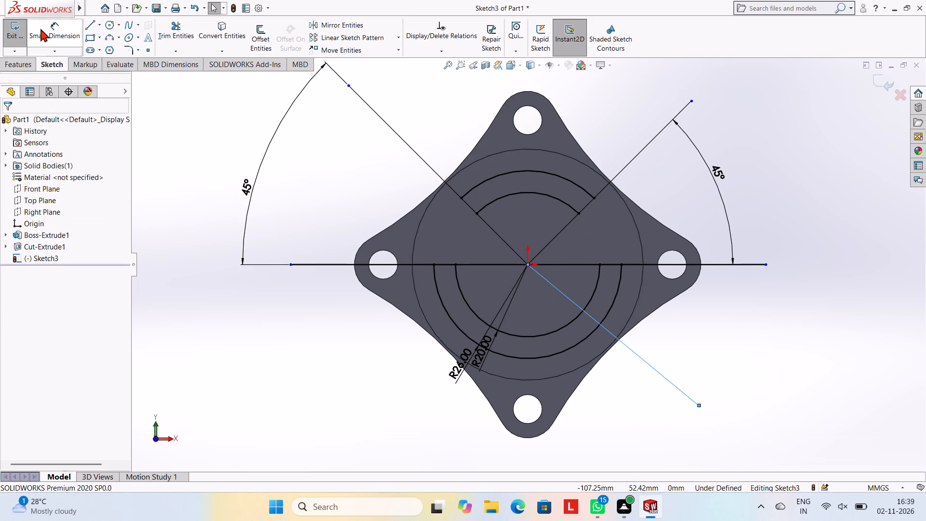
key(Escape)
key(Escape)
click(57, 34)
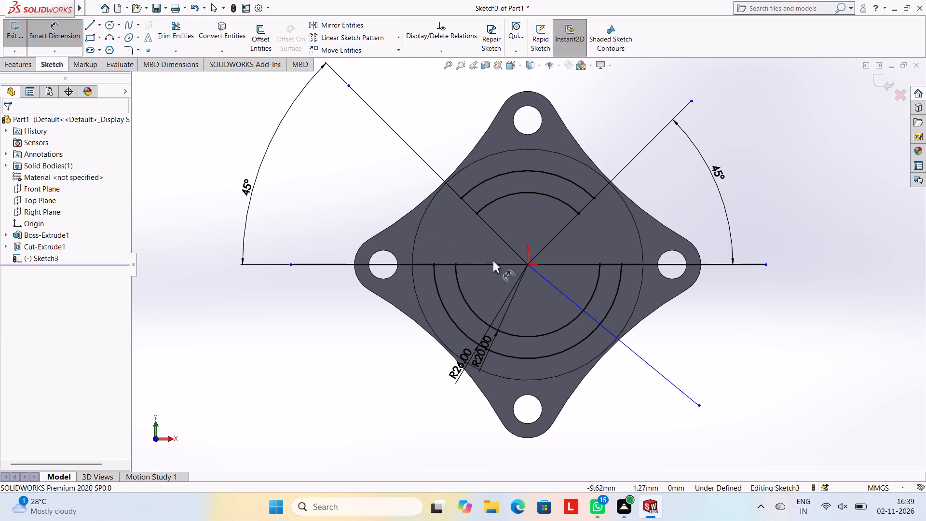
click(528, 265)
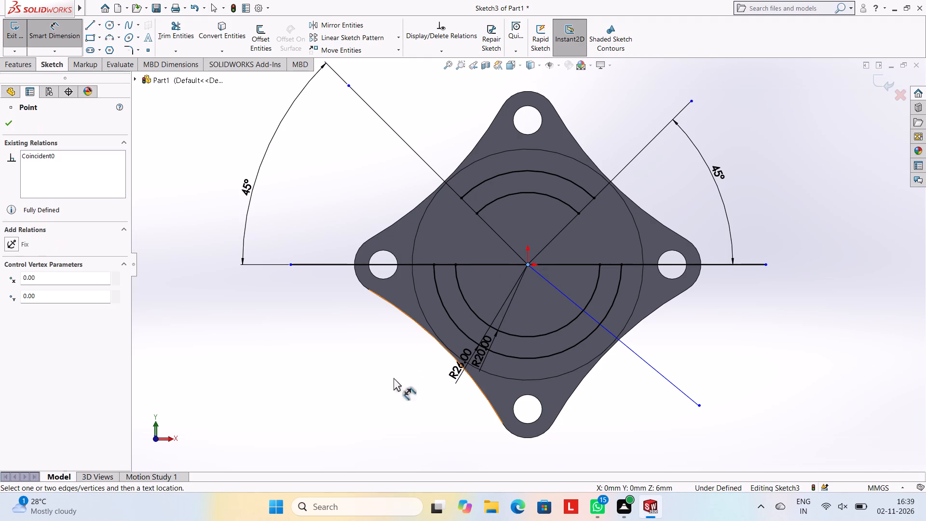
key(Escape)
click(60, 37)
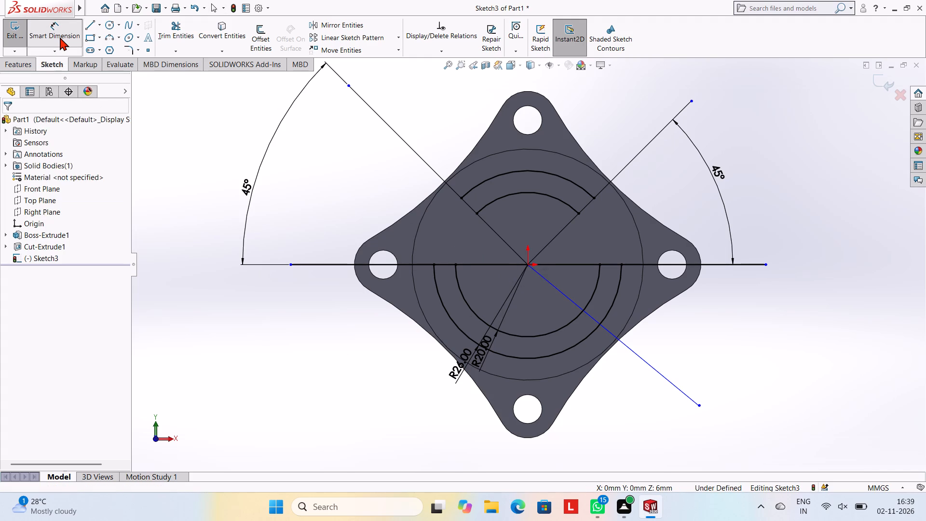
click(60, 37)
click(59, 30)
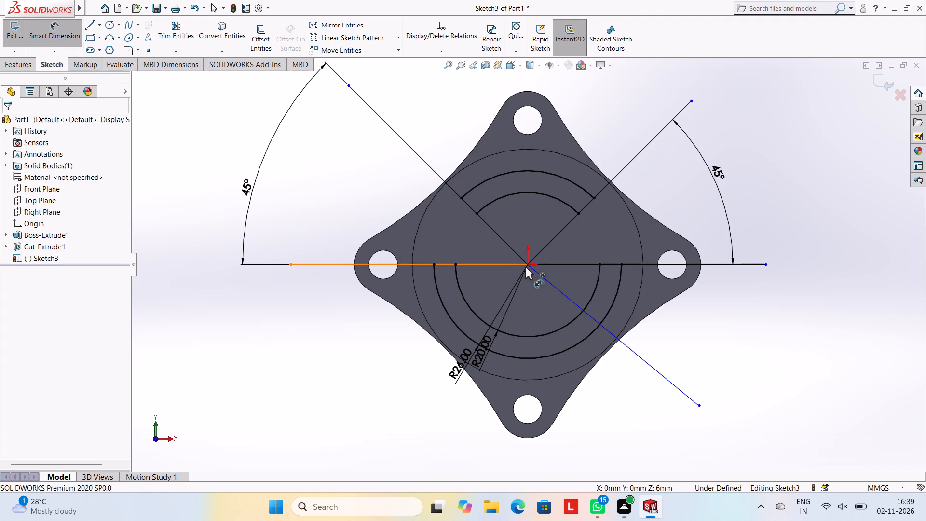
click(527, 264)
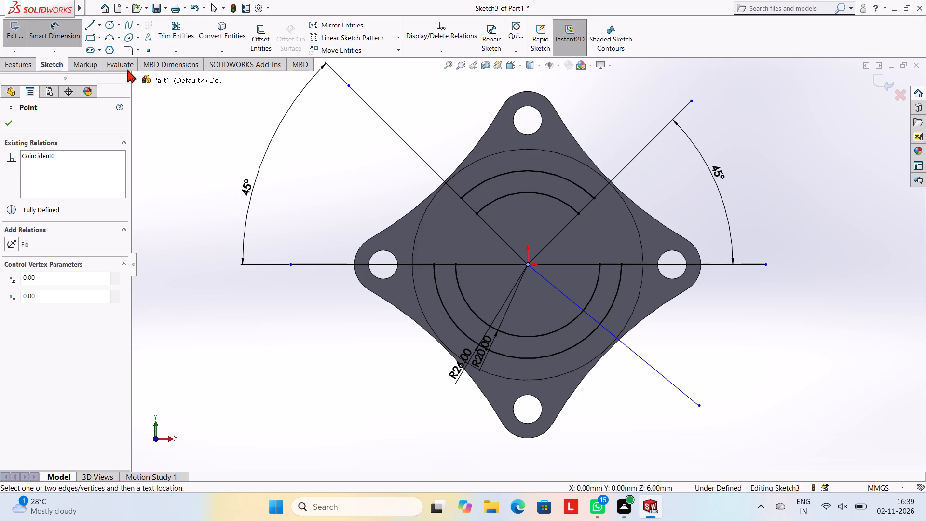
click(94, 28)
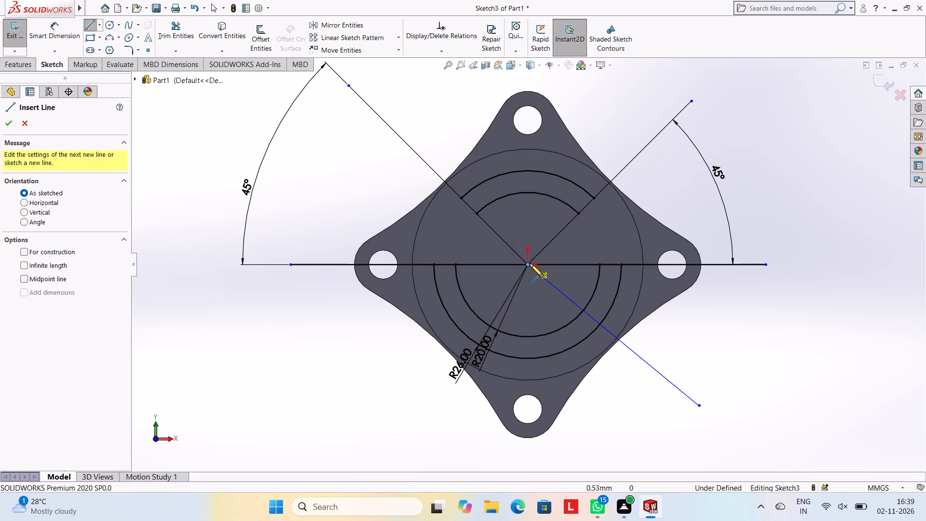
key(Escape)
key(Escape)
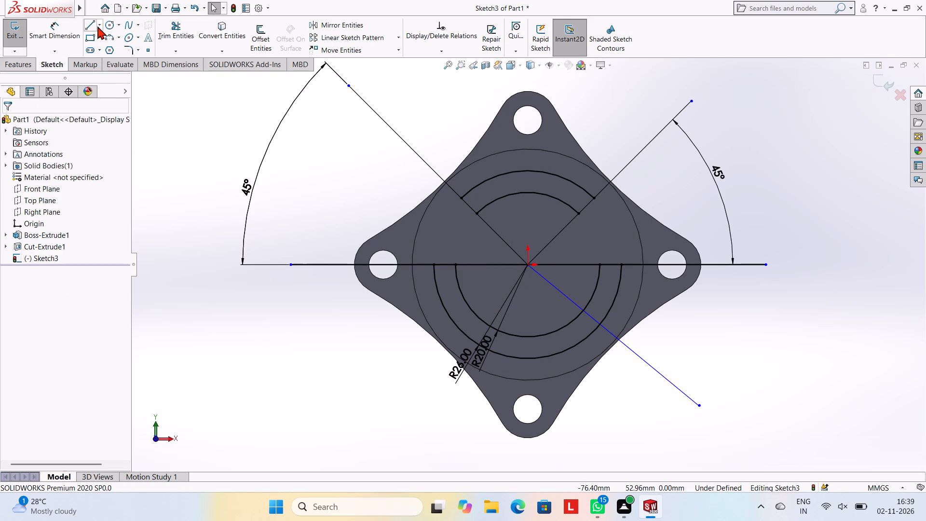
Sketch a sloped line from the origin toward the lower left, at about 47° to horizontal, ending outside the flange.
click(94, 24)
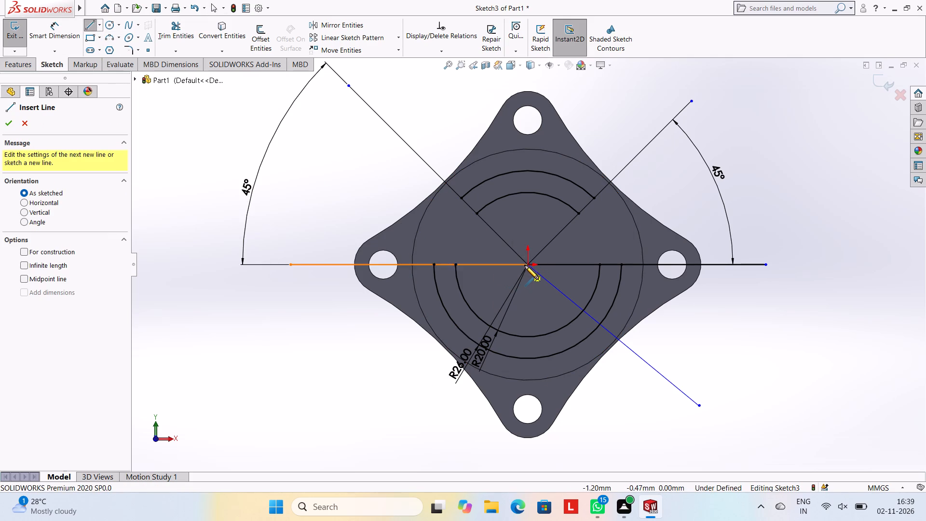
click(528, 264)
click(377, 426)
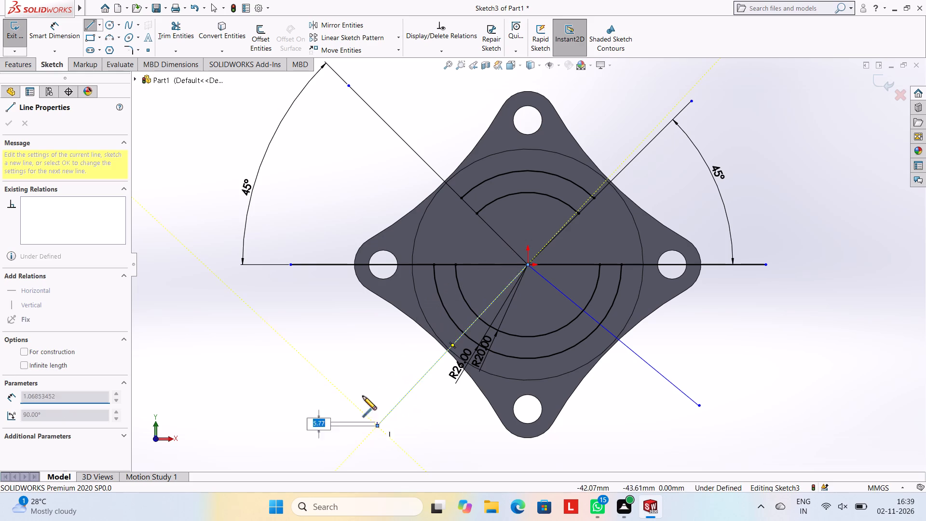
key(Escape)
key(Escape)
key(Escape)
key(Escape)
Dimension the angle between the left horizontal line and the lower-left sloped line as 45°.
click(62, 20)
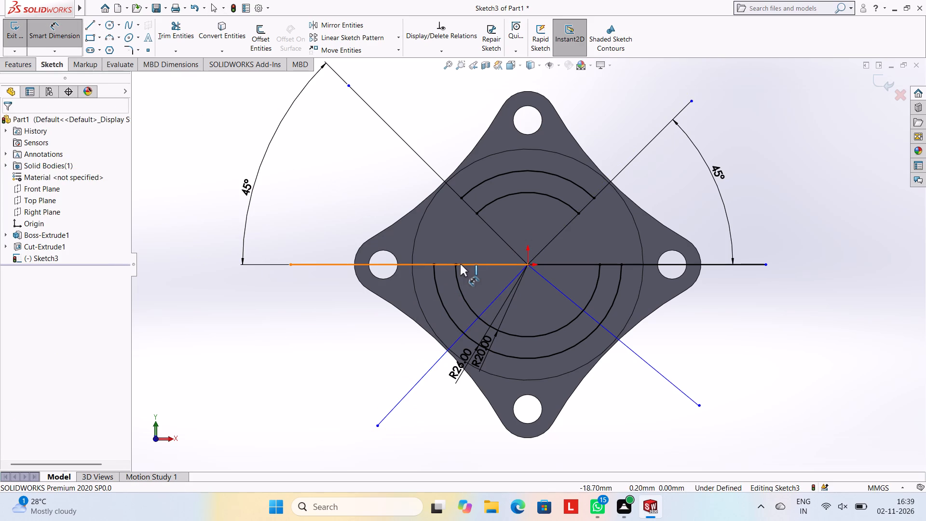
click(464, 265)
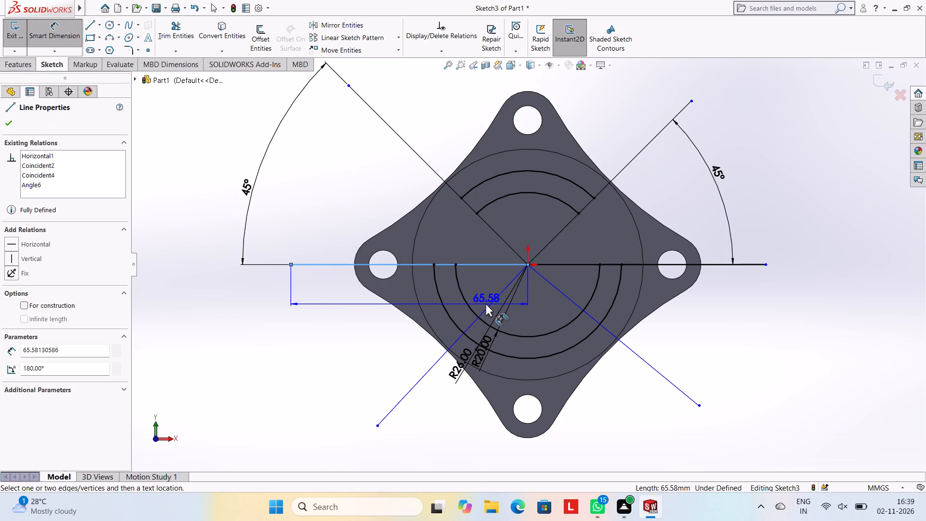
click(487, 306)
click(244, 326)
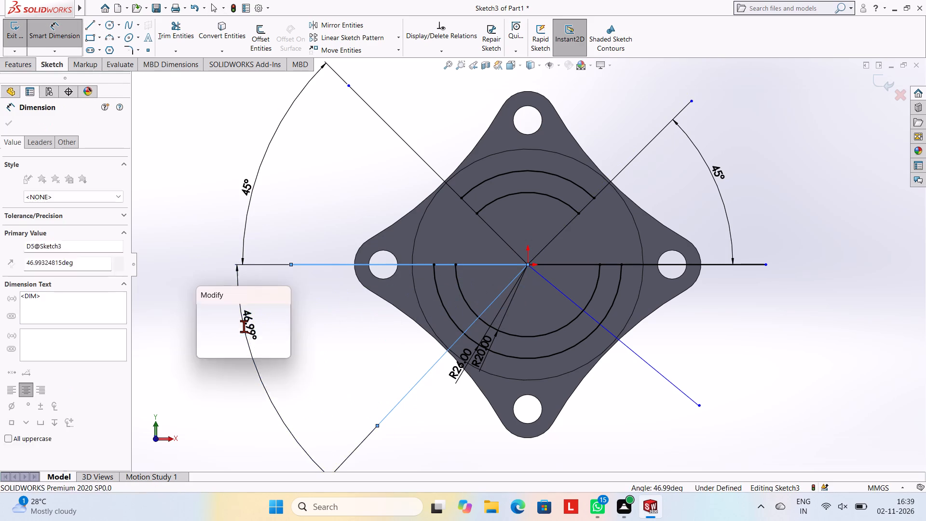
text(45)
key(Return)
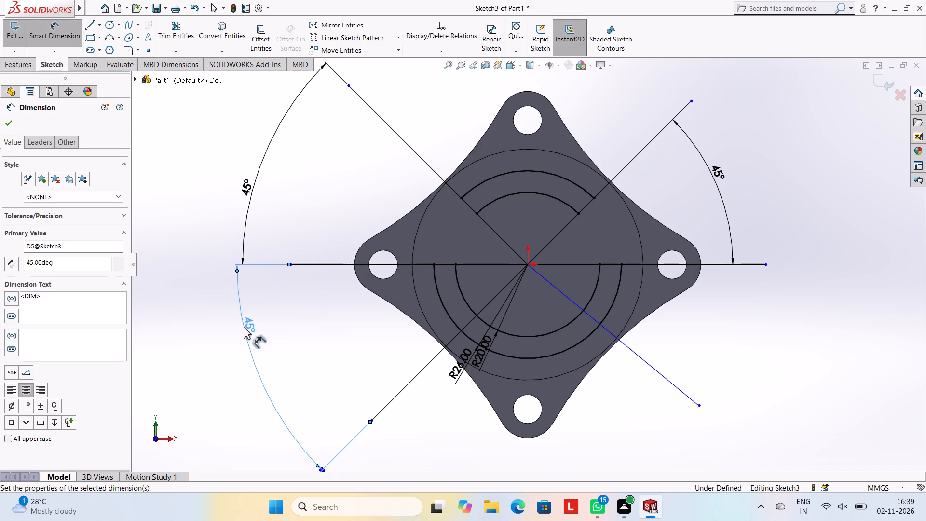
key(Escape)
key(Escape)
key(Escape)
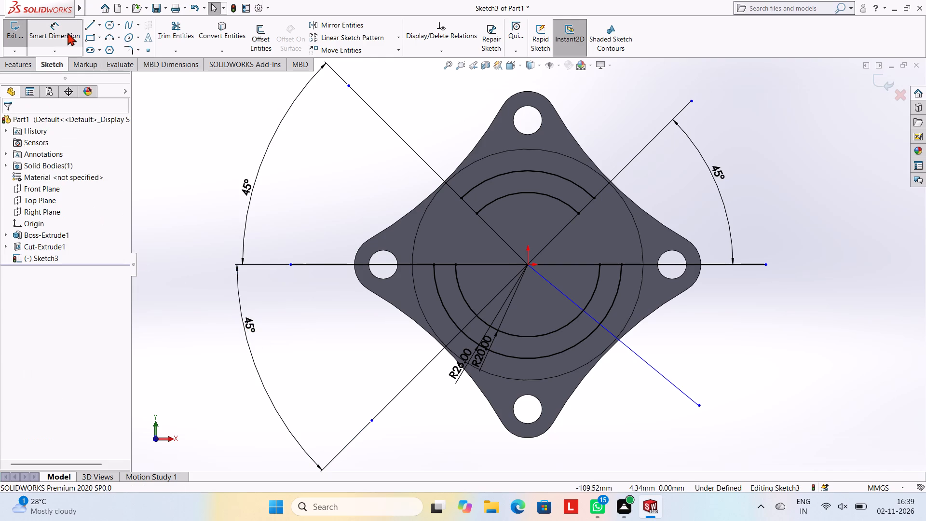
Dimension the angle between the right horizontal line and the lower-right sloped line as 45°.
click(68, 32)
click(656, 265)
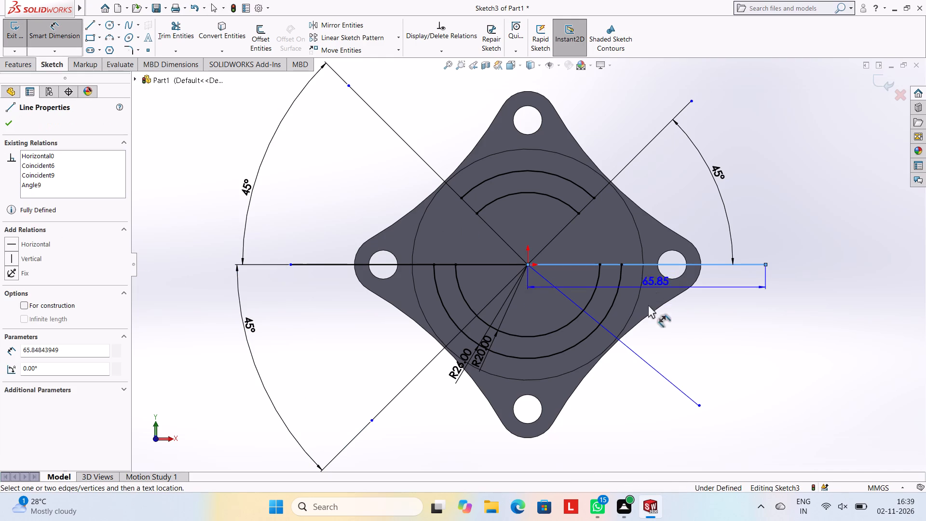
click(626, 344)
click(721, 339)
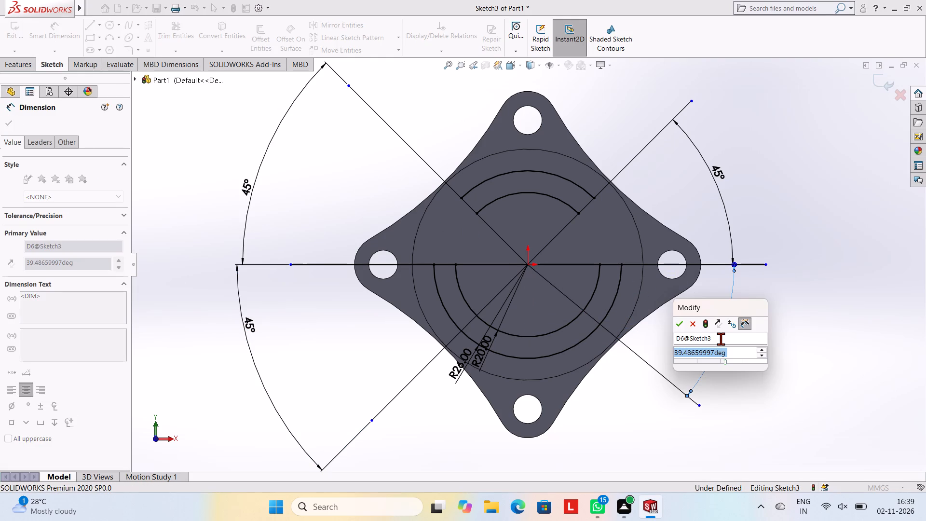
text(45)
key(Return)
key(Escape)
key(Escape)
key(Escape)
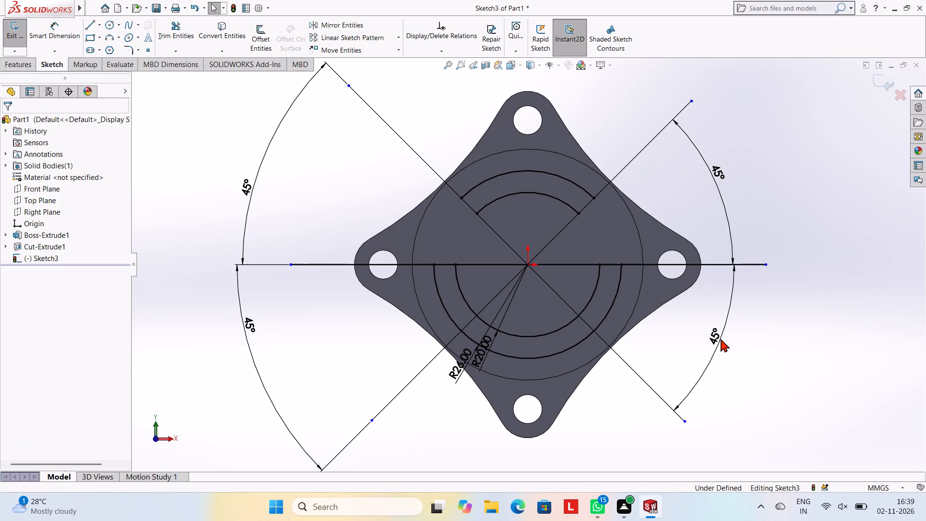
key(Escape)
key(Escape)
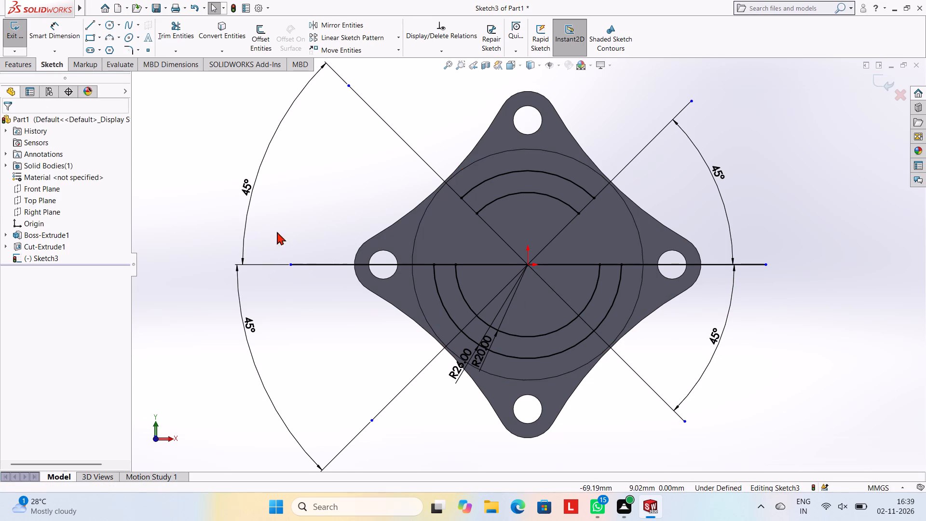
Trim away the outer portions of the horizontal and four sloped lines that extend beyond the slot arcs.
click(172, 21)
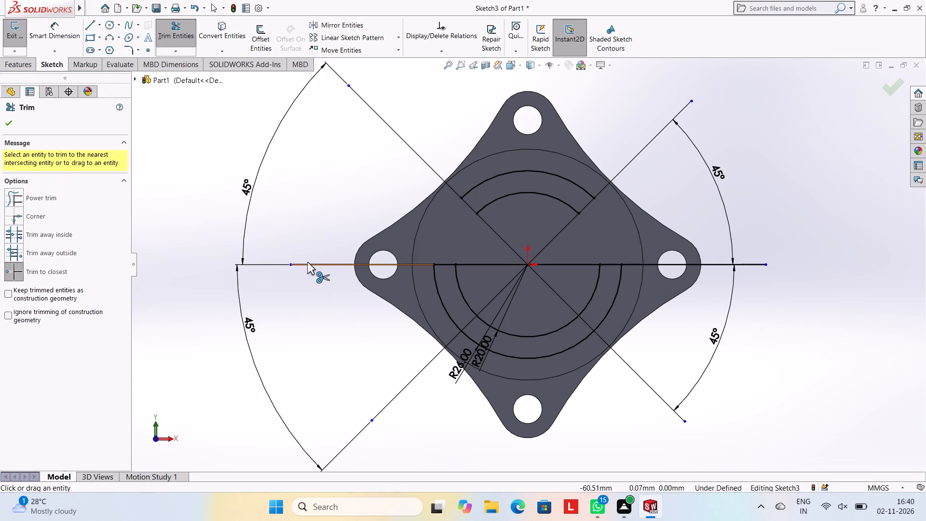
click(307, 262)
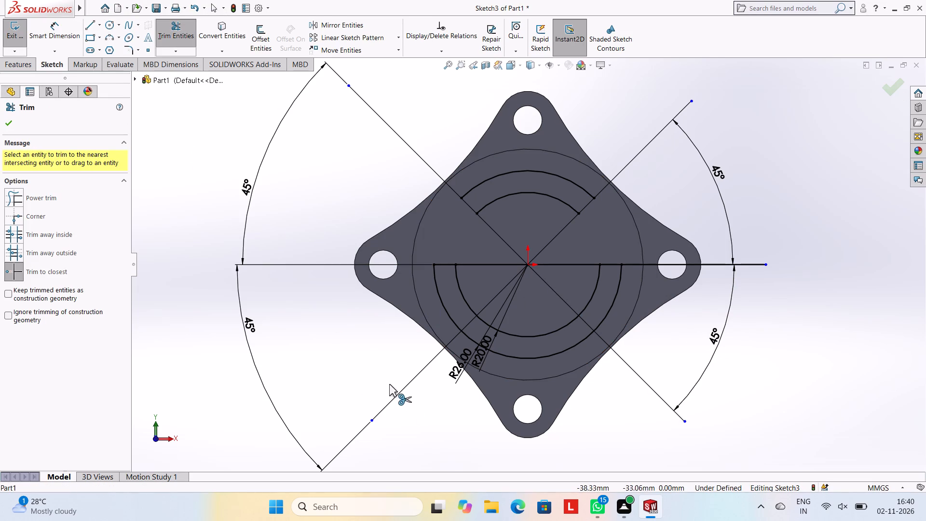
click(397, 398)
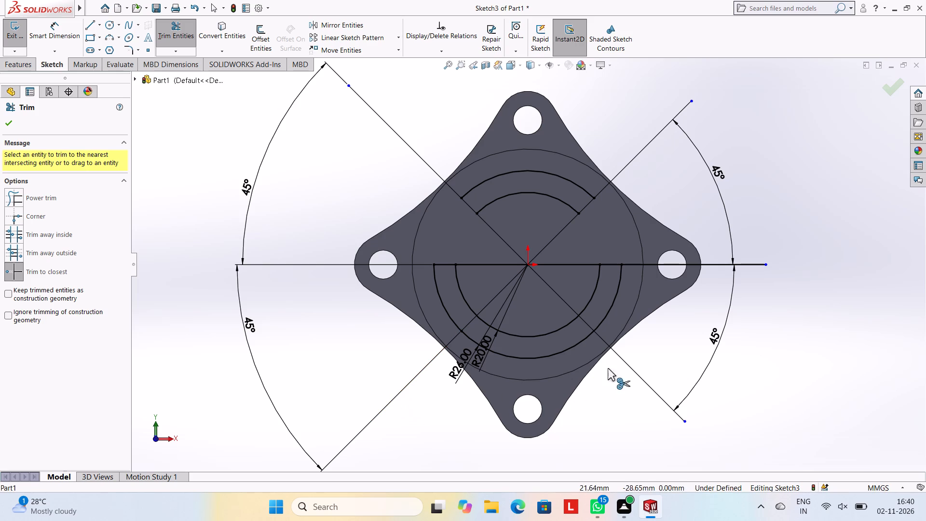
click(631, 367)
click(644, 145)
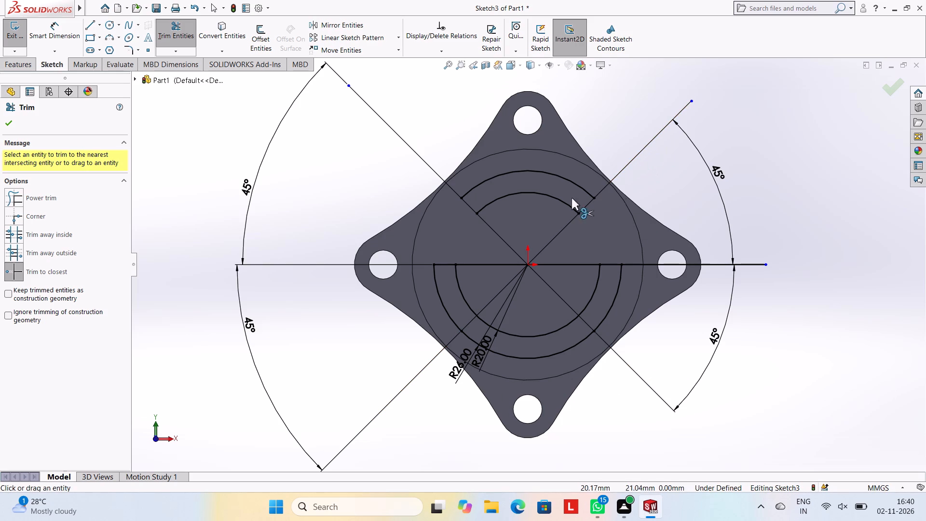
click(407, 145)
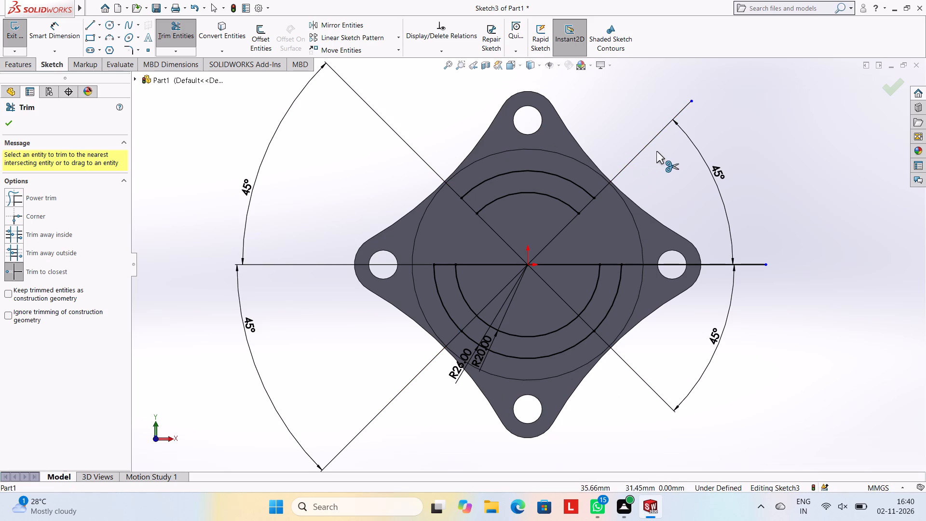
click(645, 147)
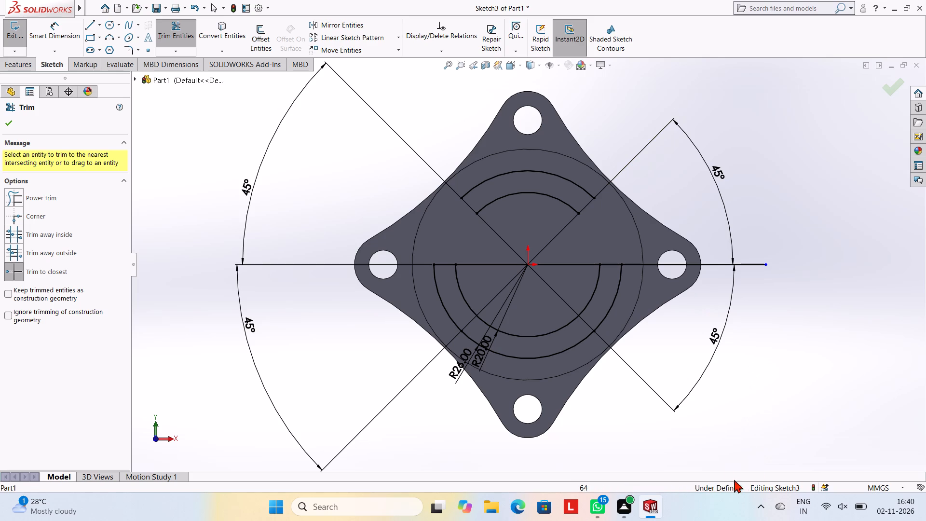
click(750, 266)
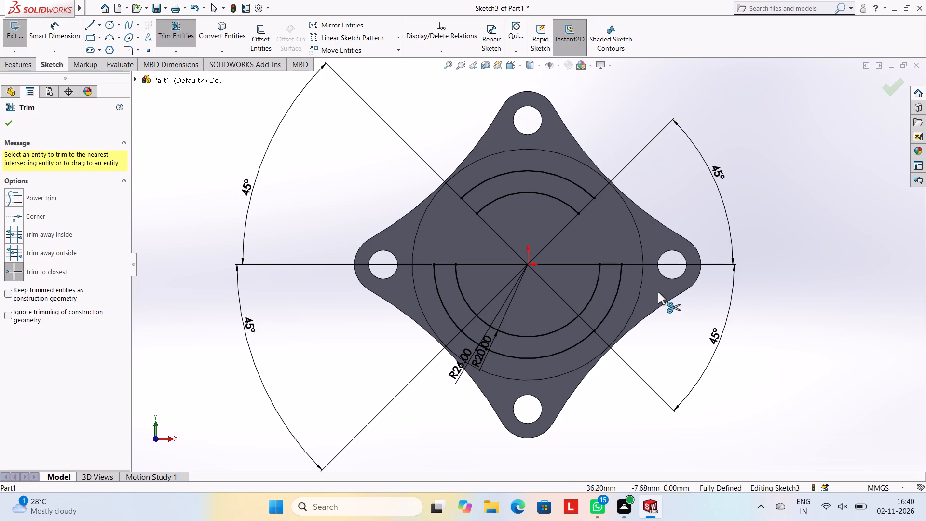
Trim the lower inner and outer arcs back to the two lower sloped lines on both sides.
scroll(649, 288, down, 1)
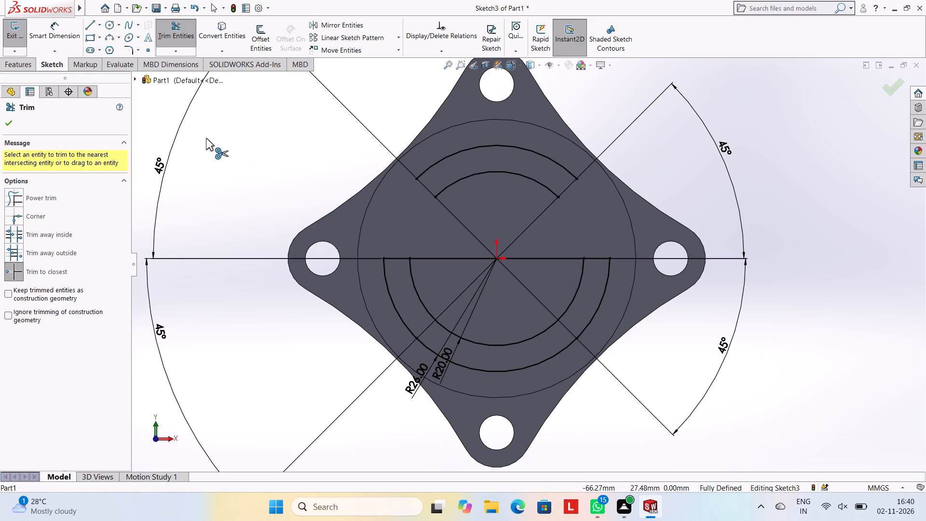
click(417, 293)
click(390, 302)
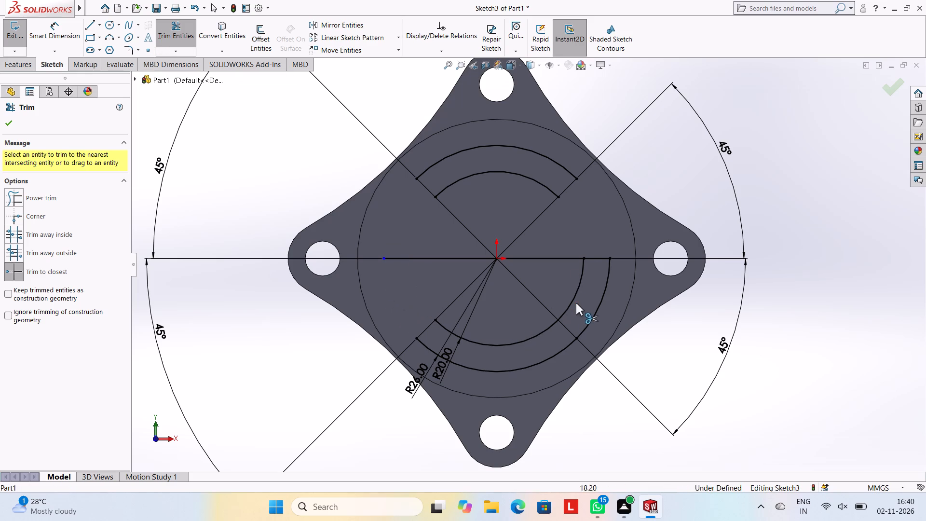
click(572, 300)
click(601, 307)
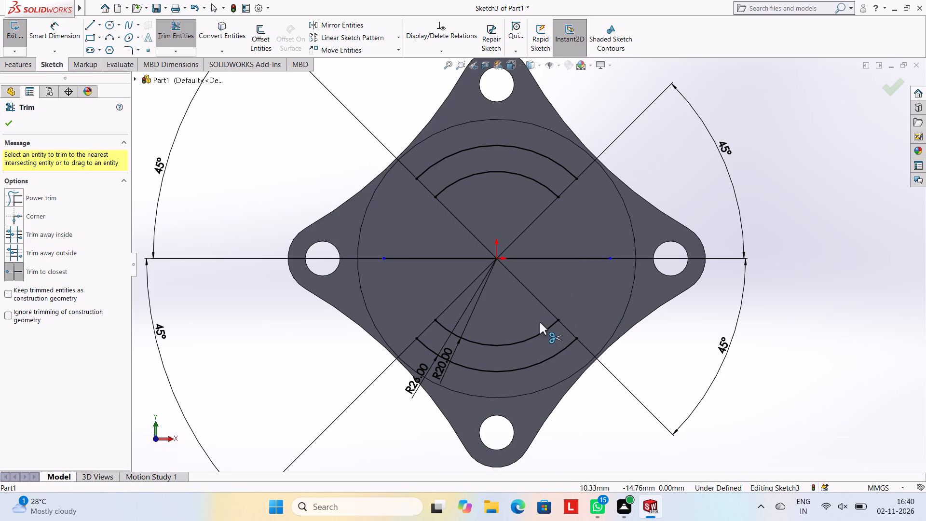
key(Escape)
Delete the R26 and R20 radius dimensions from the lower arcs.
right_click(415, 380)
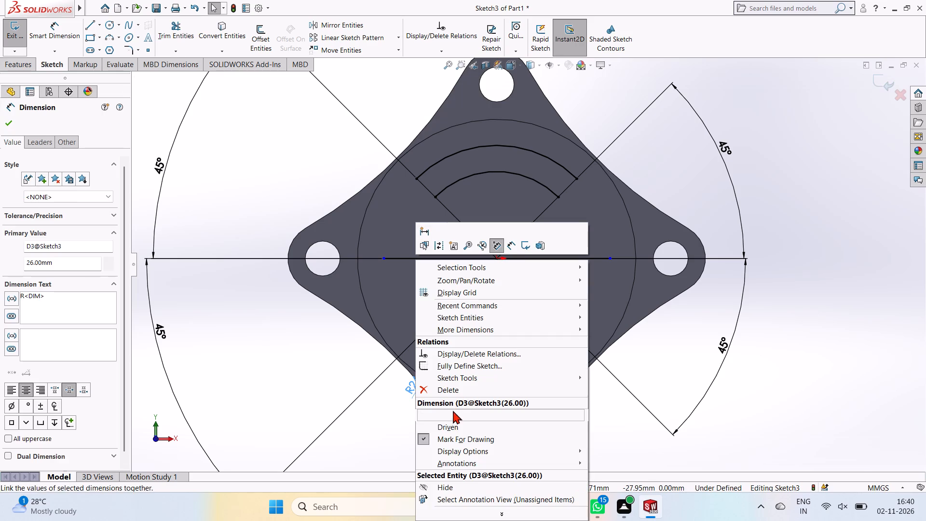
click(440, 392)
key(Escape)
right_click(434, 373)
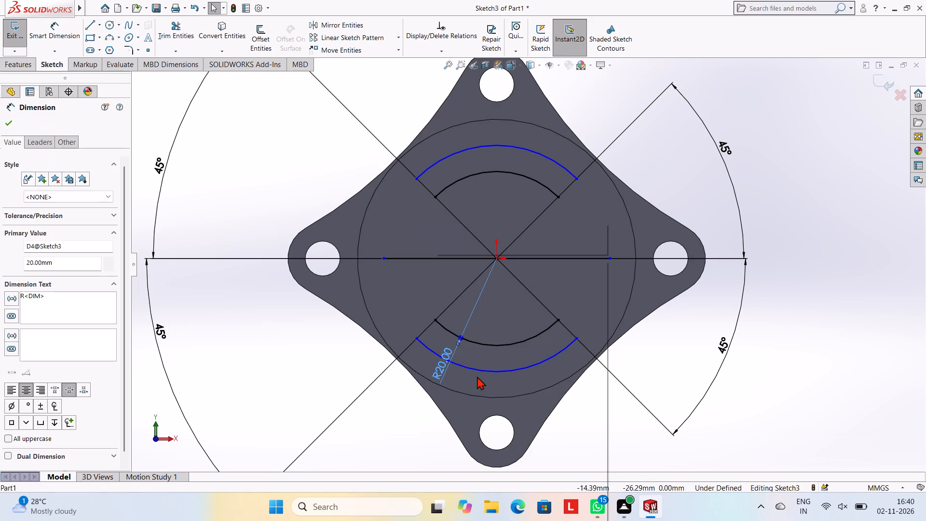
click(470, 388)
key(Escape)
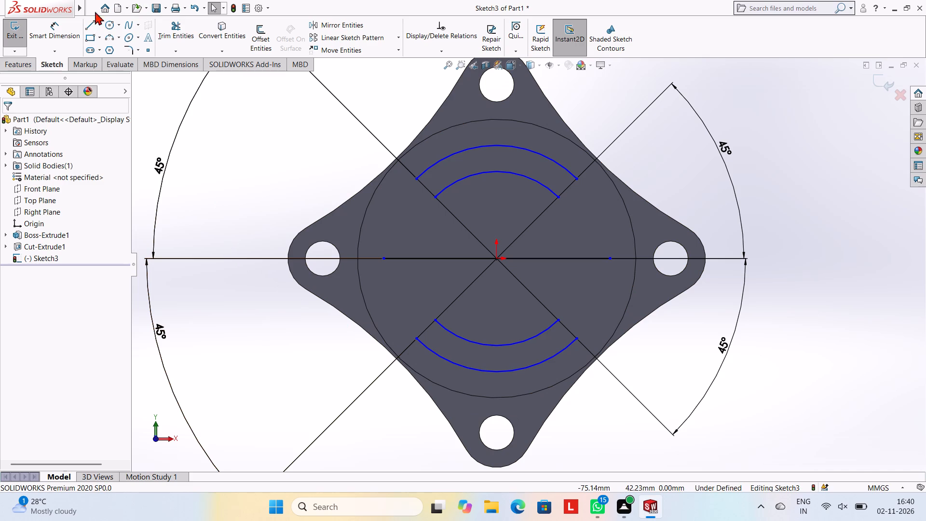
Close the left end of the upper slot with a 3 mm radius three-point arc bulging outward.
click(108, 27)
scroll(427, 182, down, 1)
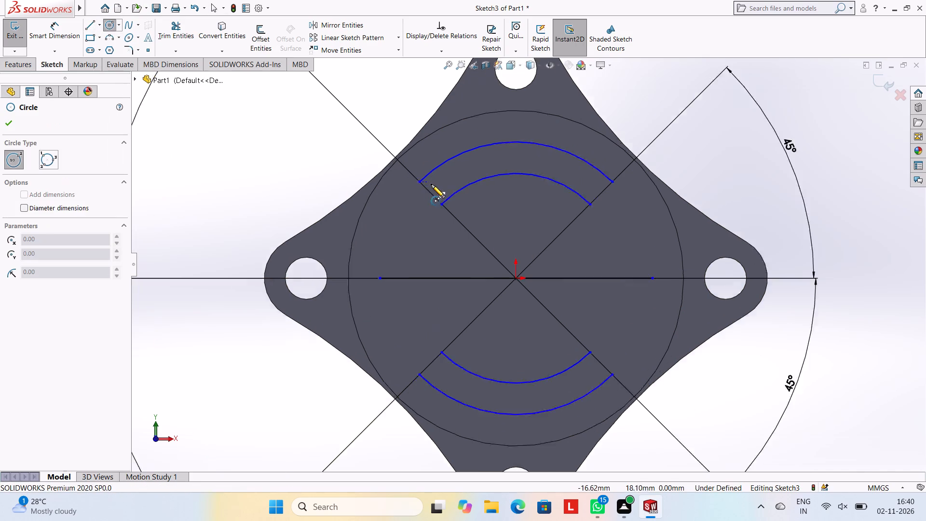
scroll(431, 184, down, 2)
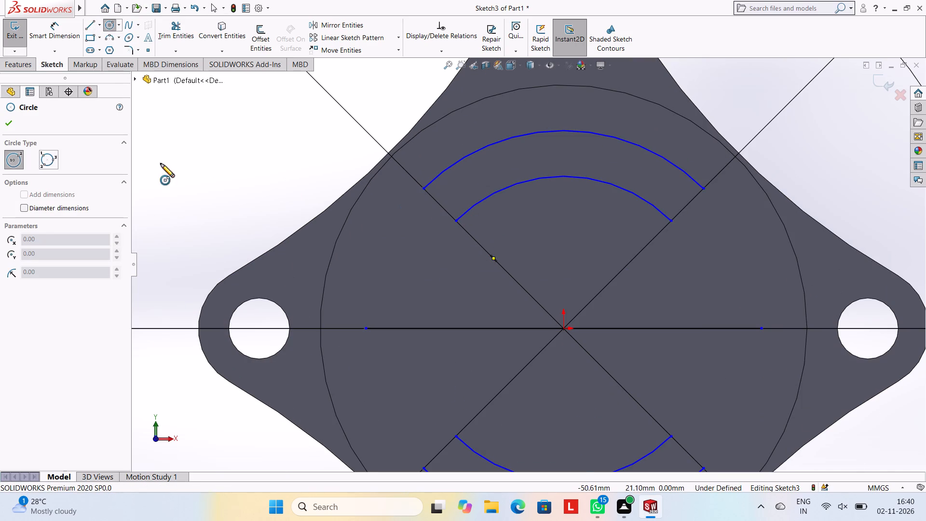
click(106, 39)
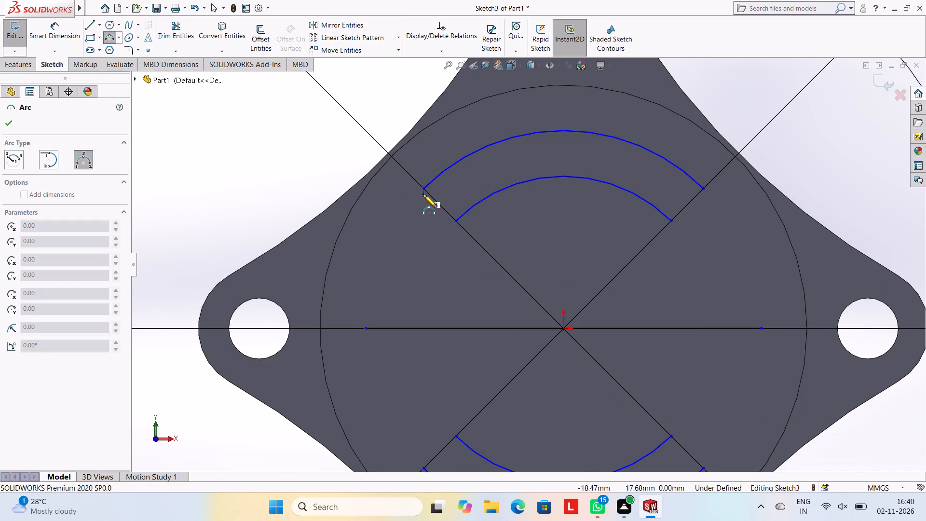
click(422, 190)
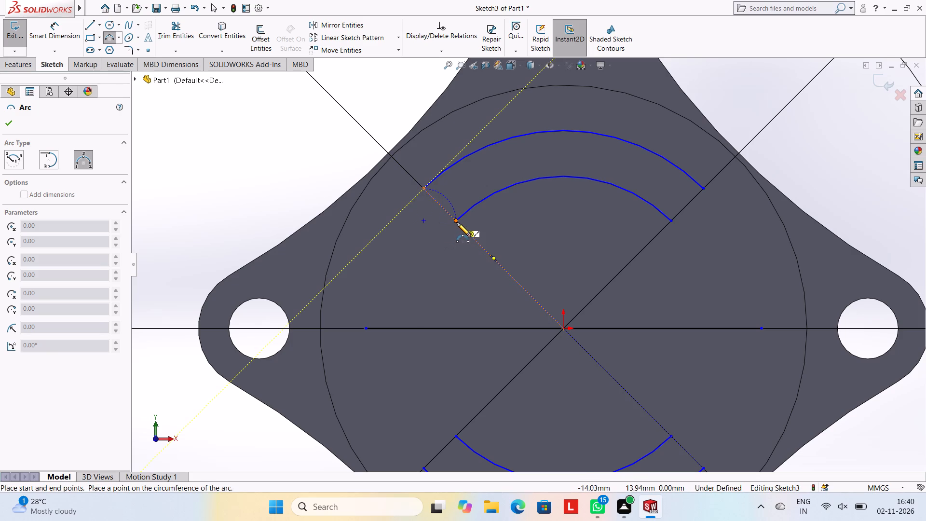
drag(457, 222, 452, 222)
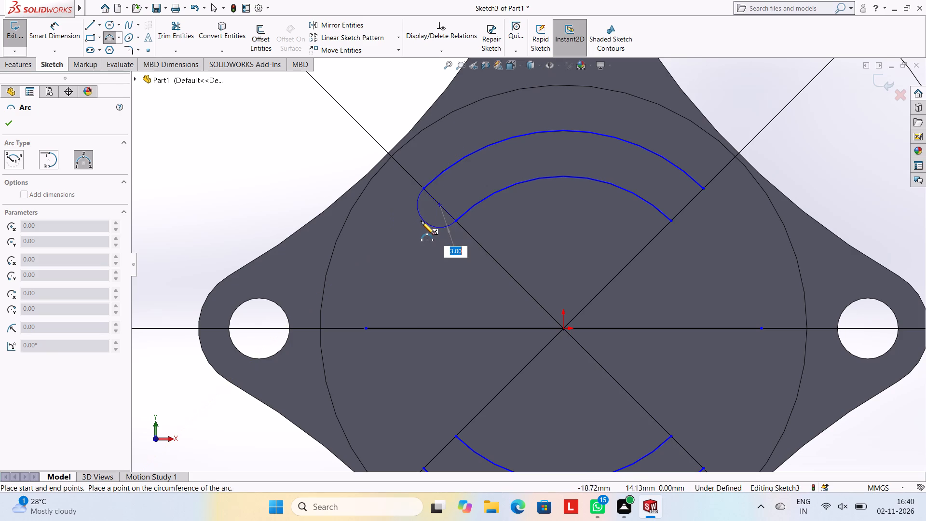
key(3)
key(Return)
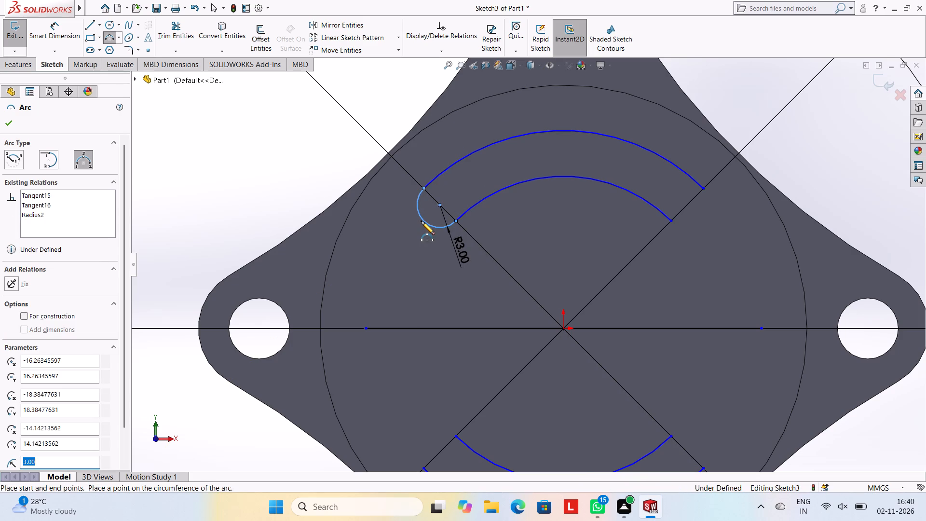
key(Escape)
key(Escape)
key(Escape)
key(Escape)
key(Escape)
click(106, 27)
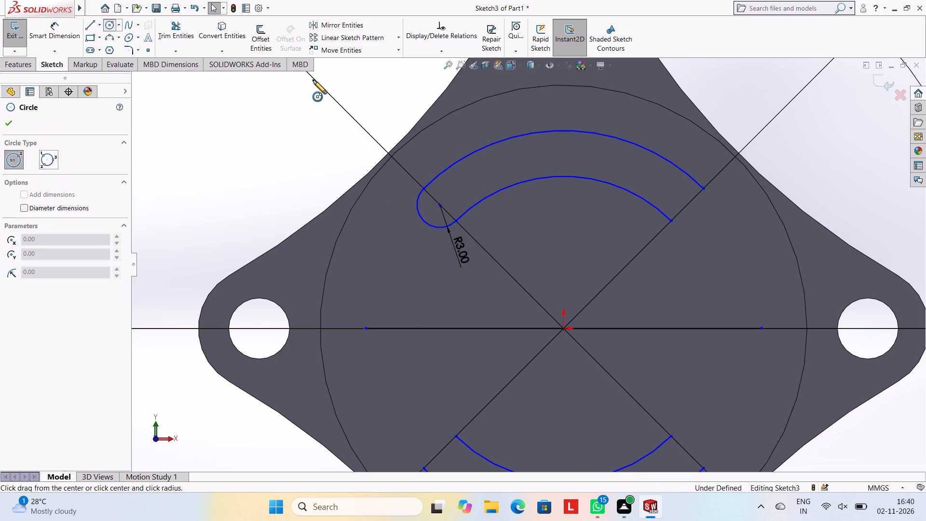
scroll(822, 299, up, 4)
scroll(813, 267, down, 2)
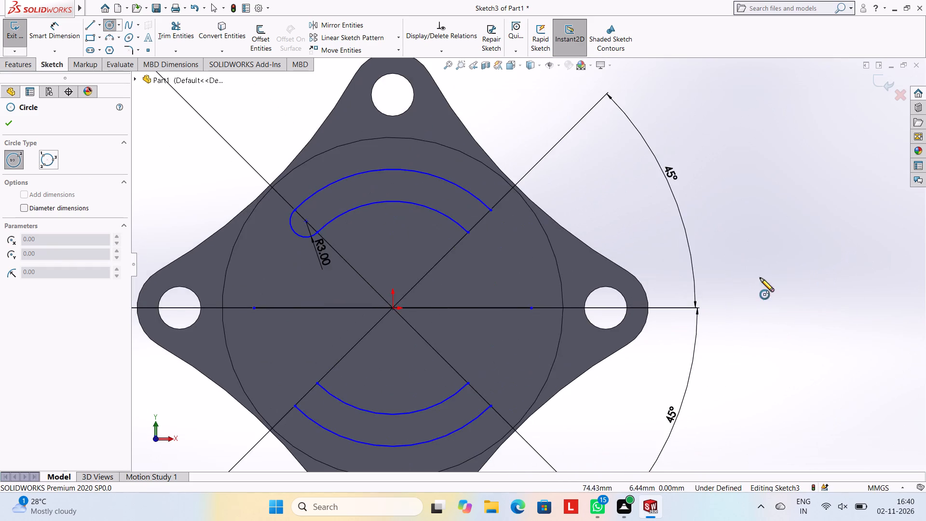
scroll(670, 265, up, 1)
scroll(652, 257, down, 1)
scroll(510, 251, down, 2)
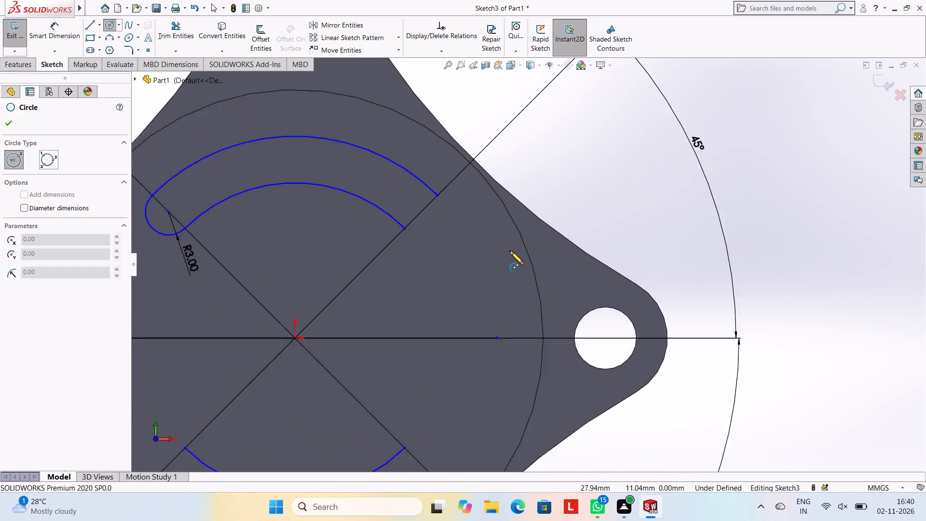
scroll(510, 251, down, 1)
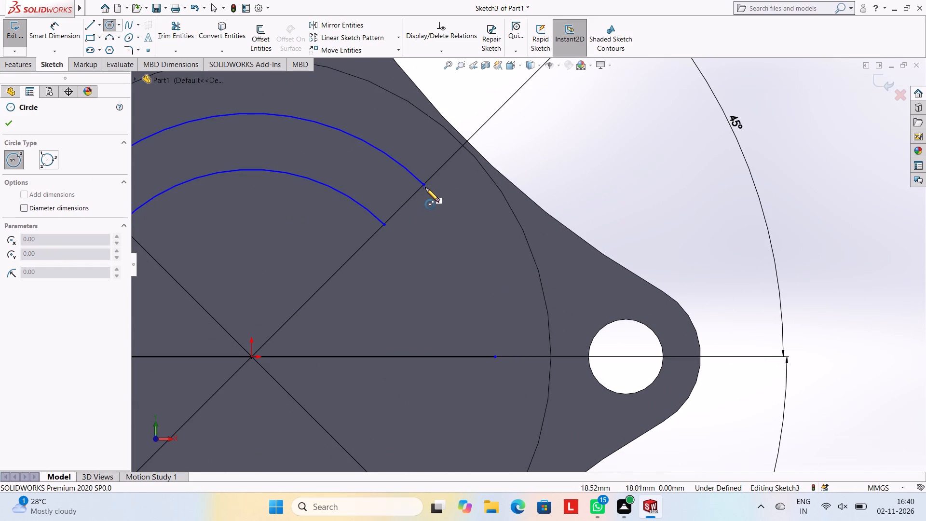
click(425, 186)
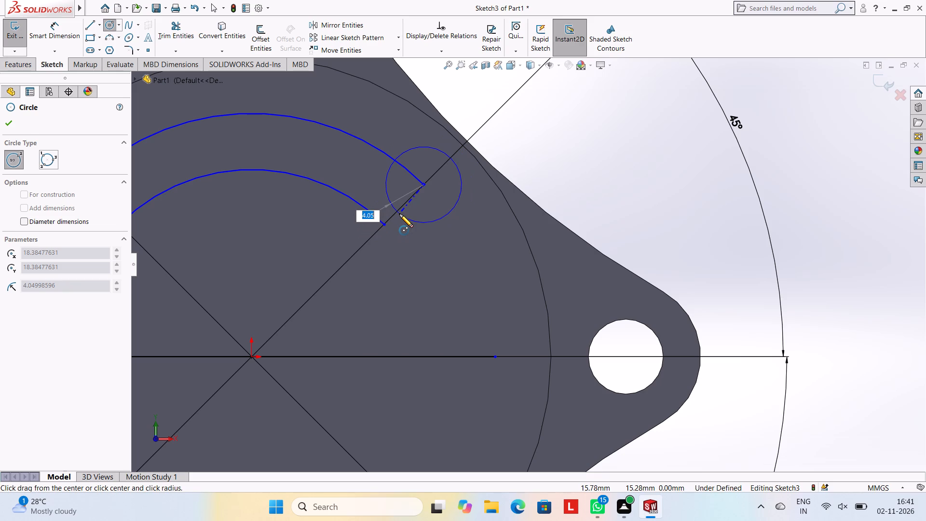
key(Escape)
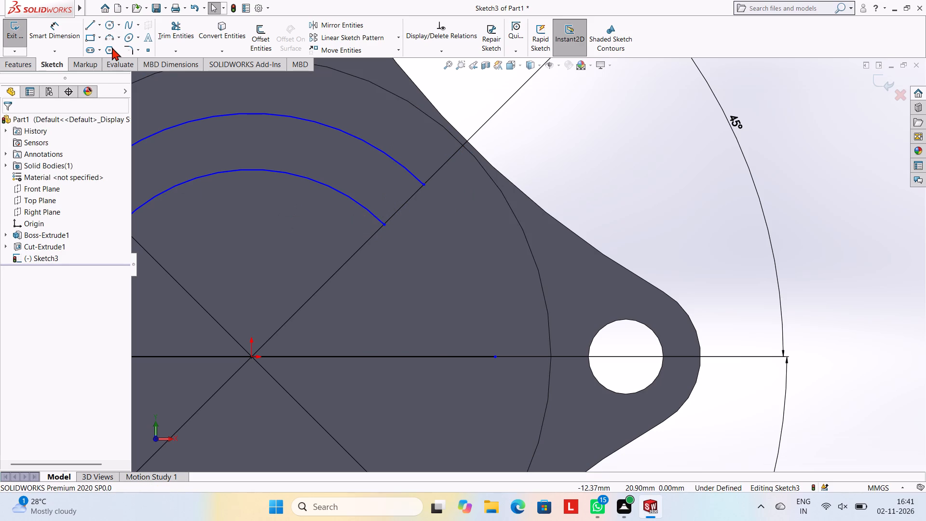
Close the right end of the upper slot with a 3 mm radius three-point arc bulging outward.
click(109, 35)
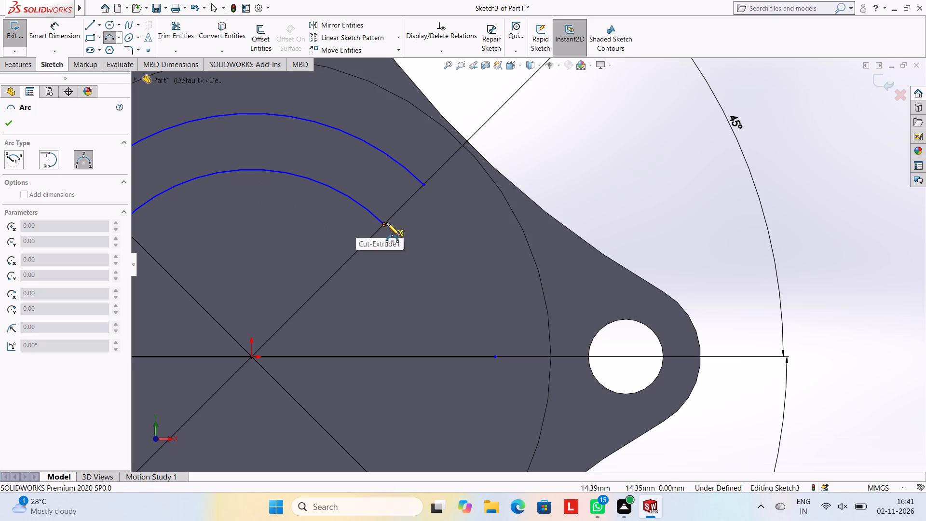
click(385, 224)
click(424, 184)
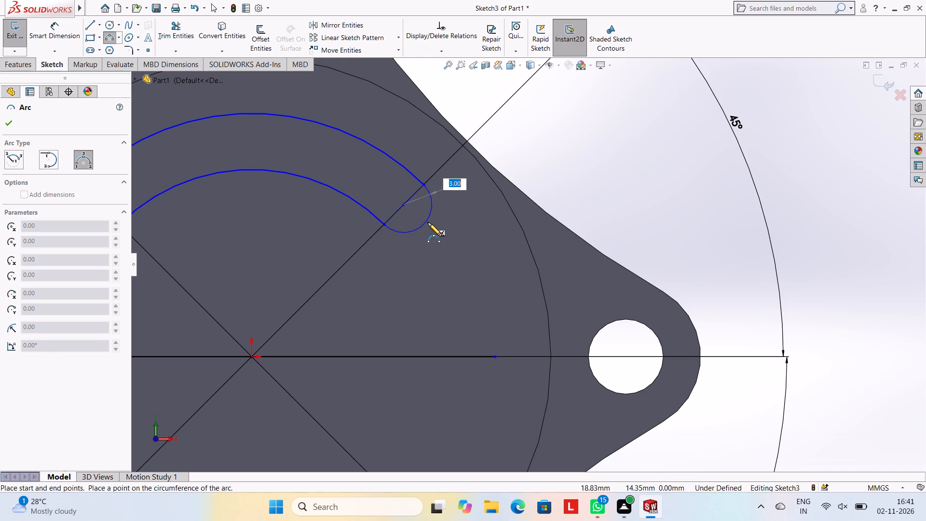
key(3)
key(Return)
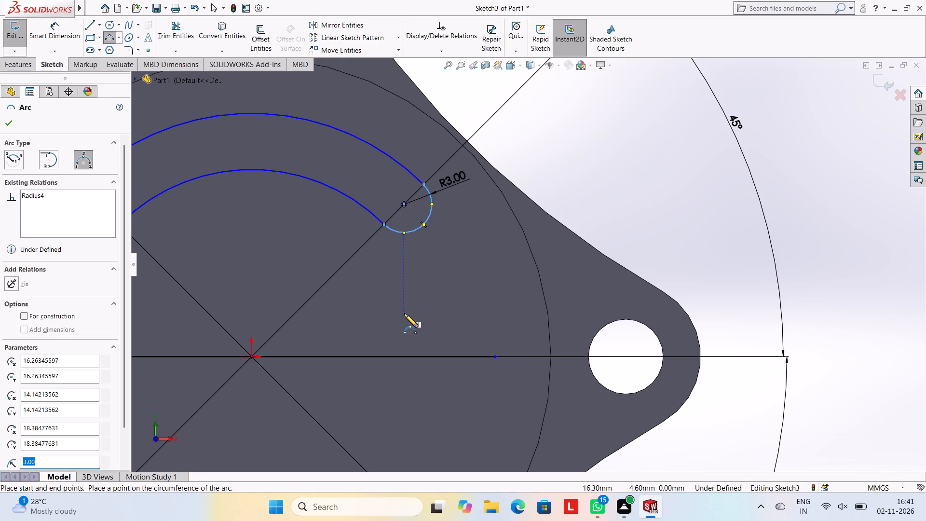
key(Escape)
key(Escape)
key(Escape)
Close the left end of the lower slot with a 3 mm radius three-point arc bulging outward.
scroll(284, 466, up, 2)
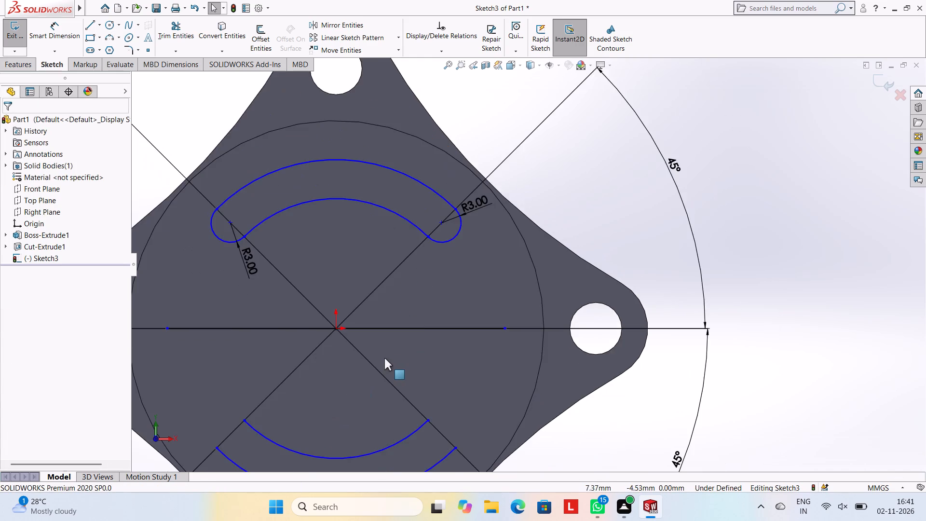
scroll(381, 359, up, 3)
scroll(381, 359, down, 1)
scroll(492, 384, up, 2)
scroll(489, 381, down, 2)
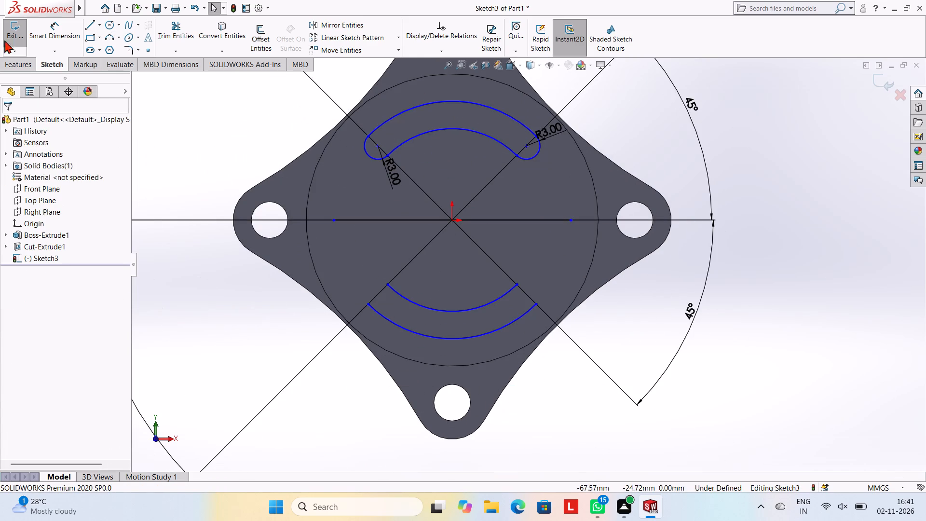
click(287, 121)
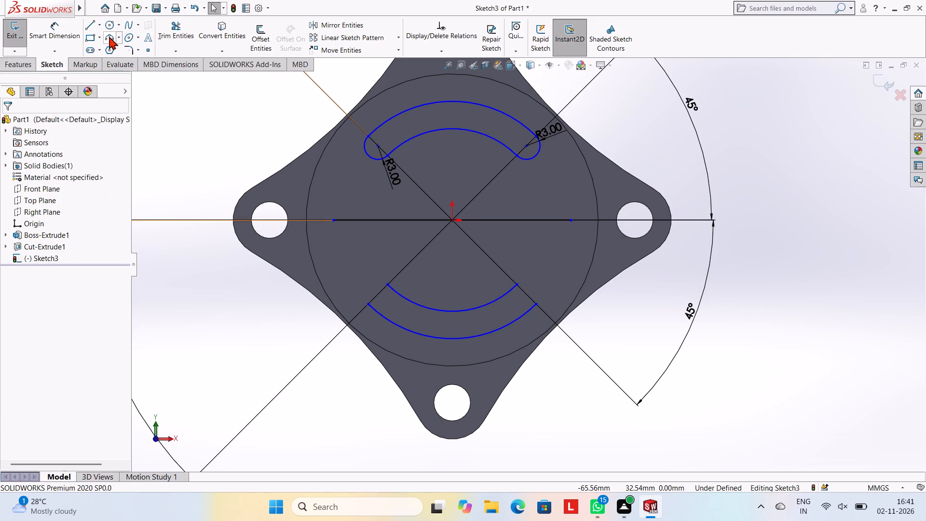
click(107, 34)
scroll(409, 250, down, 2)
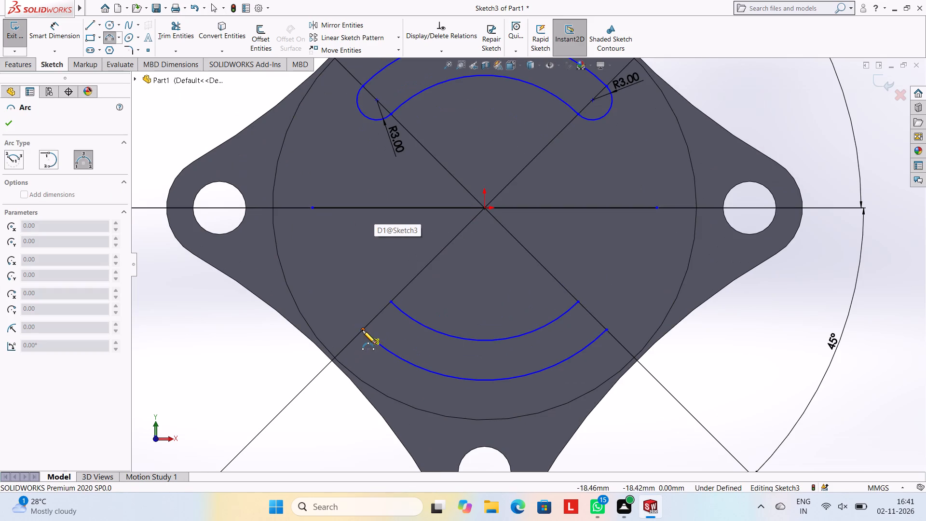
click(363, 329)
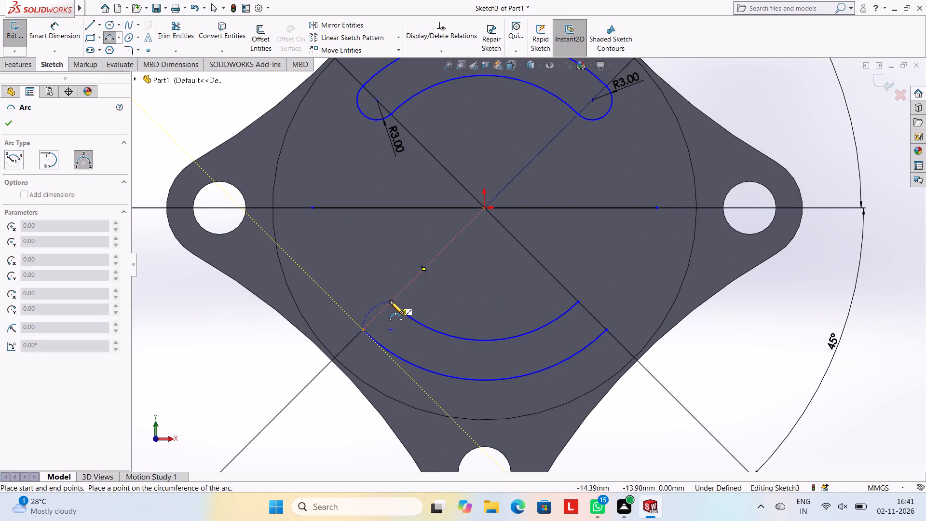
click(392, 301)
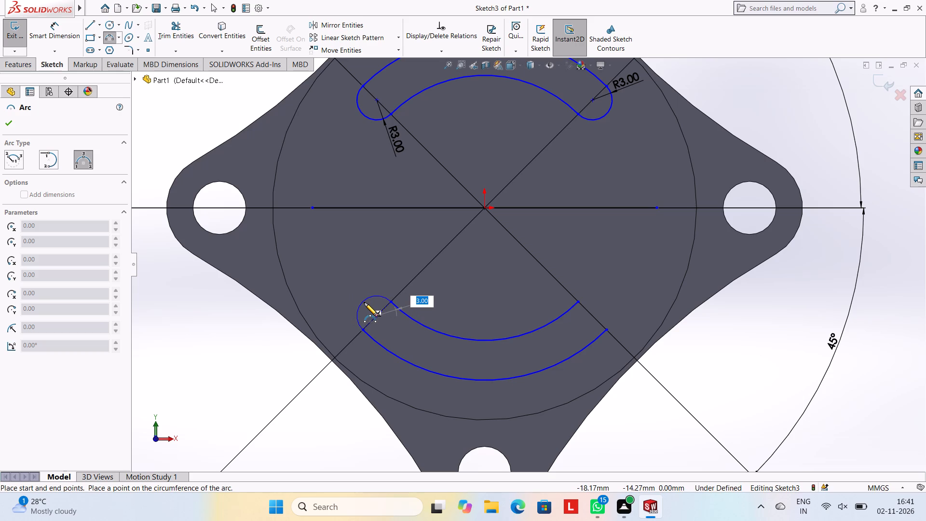
key(3)
key(Return)
key(Escape)
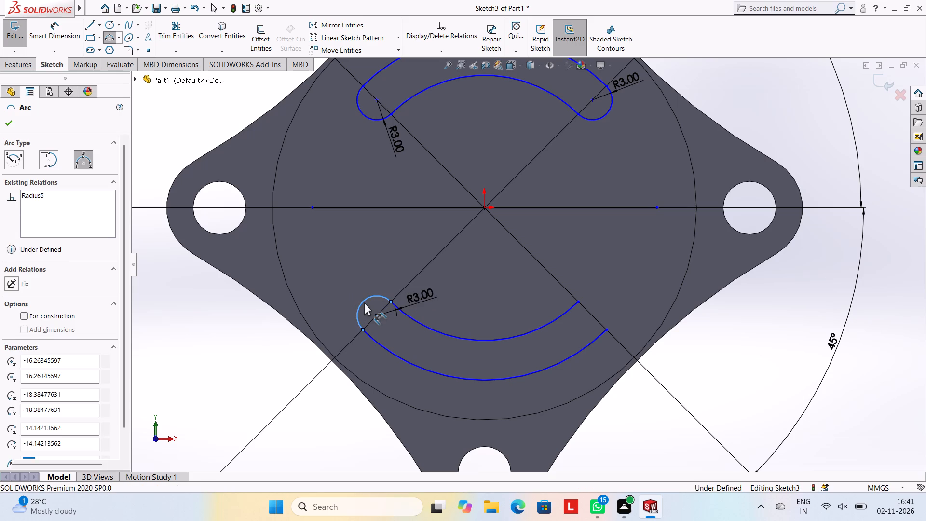
Close the right end of the lower slot with a 3 mm radius three-point arc bulging outward.
key(Escape)
key(Escape)
key(Escape)
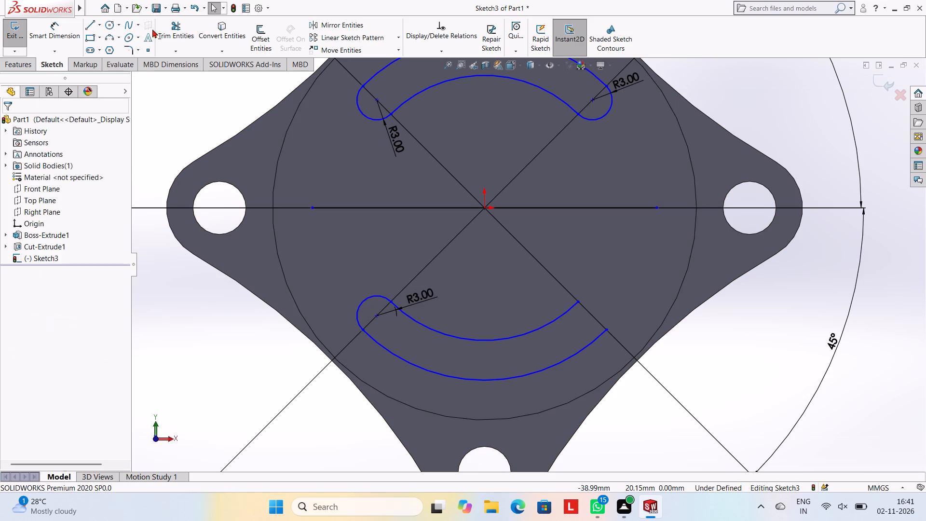
click(109, 36)
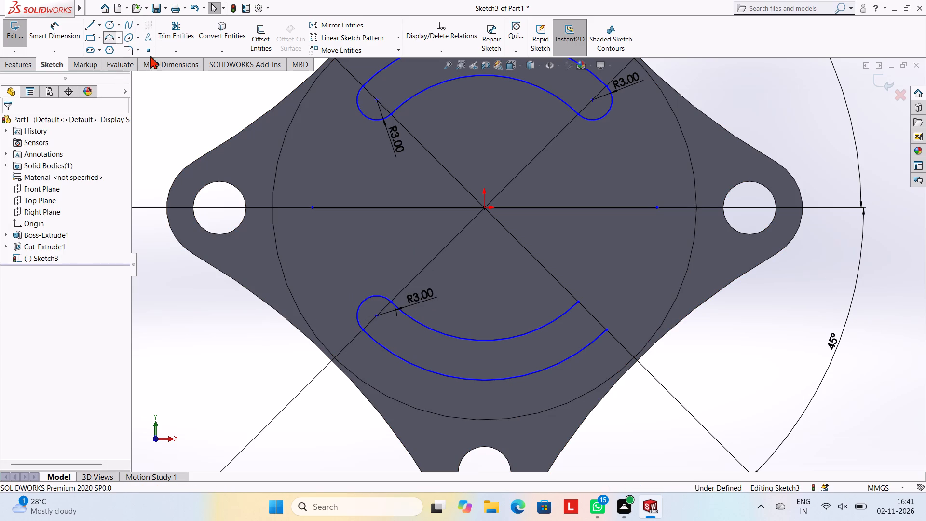
click(608, 331)
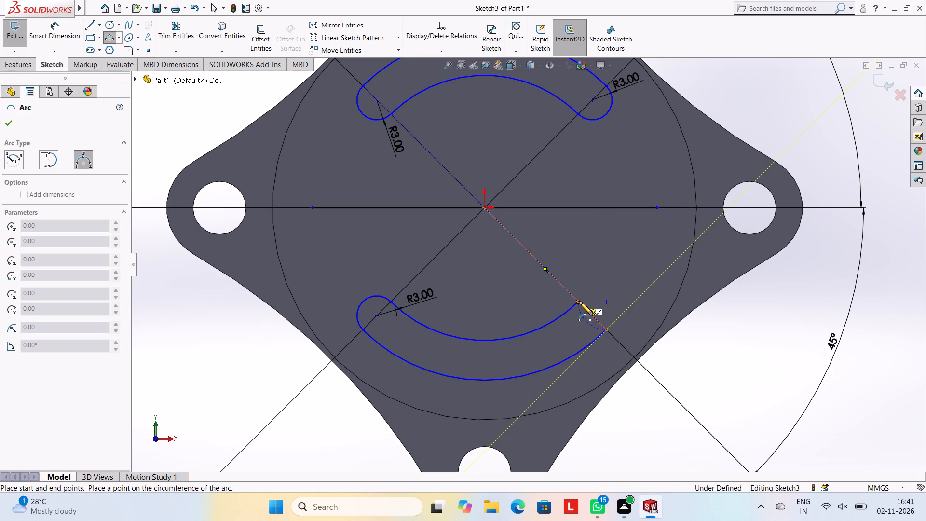
click(579, 301)
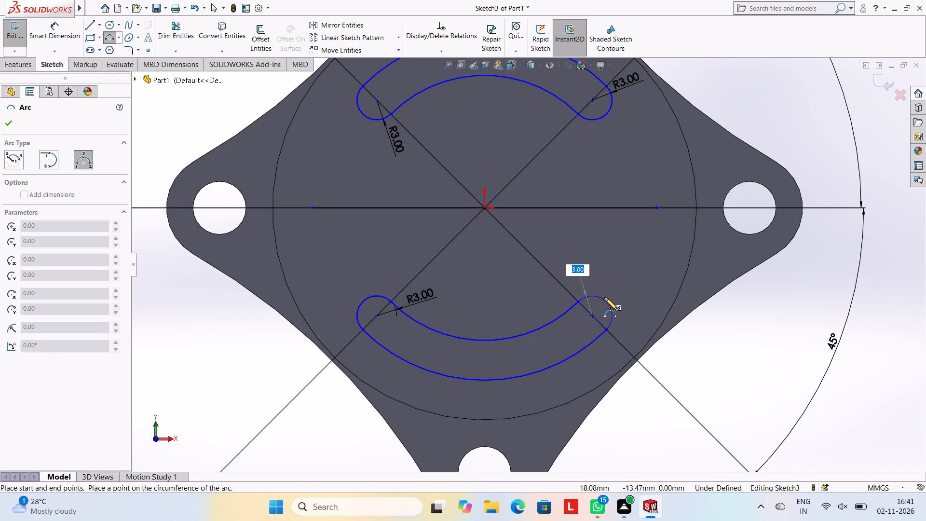
key(3)
key(Return)
key(Escape)
key(Escape)
key(Escape)
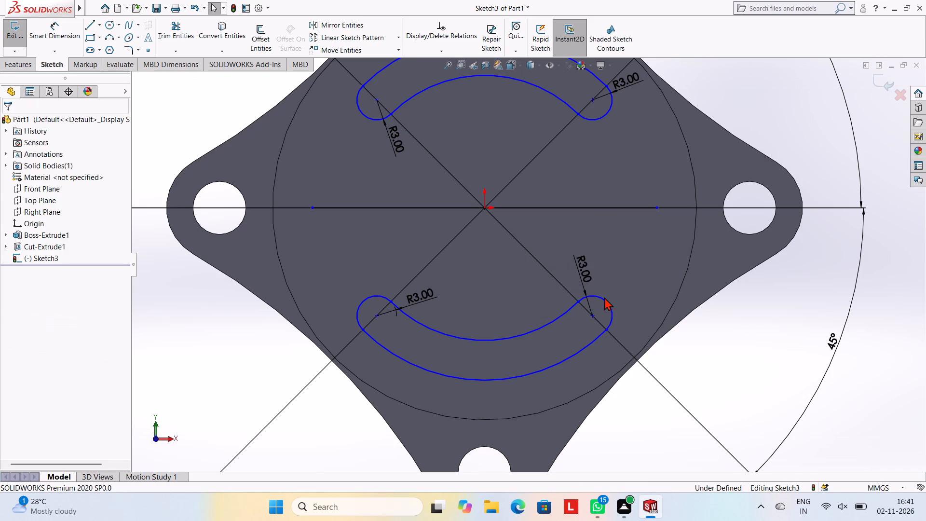
key(Escape)
key(Escape)
key(Escape)
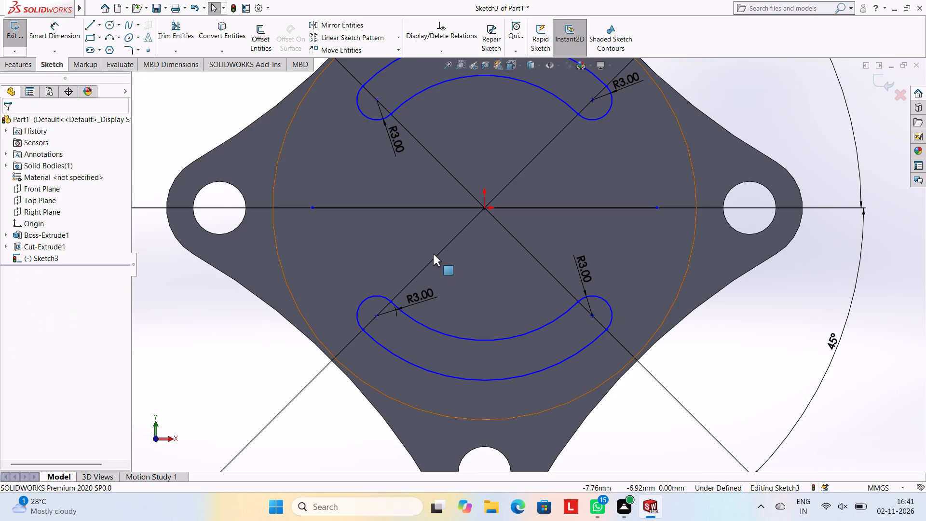
Dimension the vertical distance from the upper slot's outer left corner point to the horizontal line through the origin.
scroll(509, 246, up, 3)
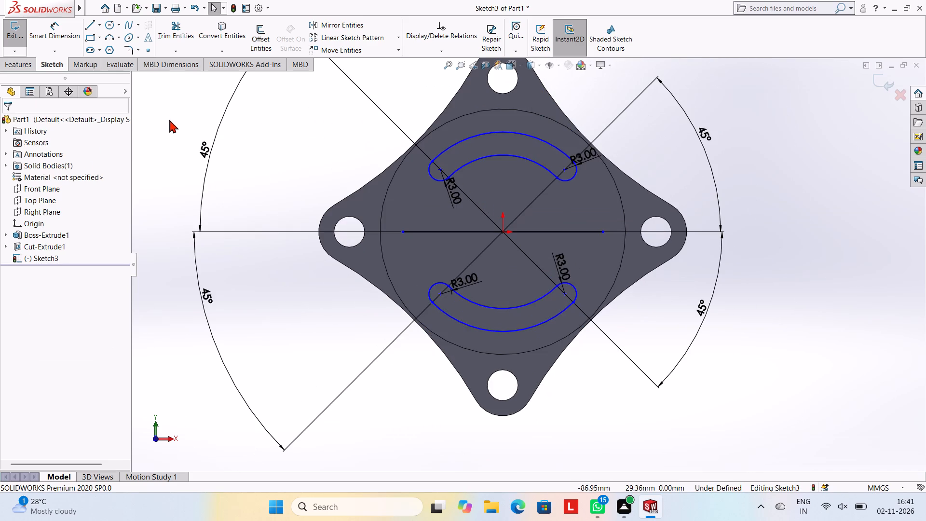
click(74, 34)
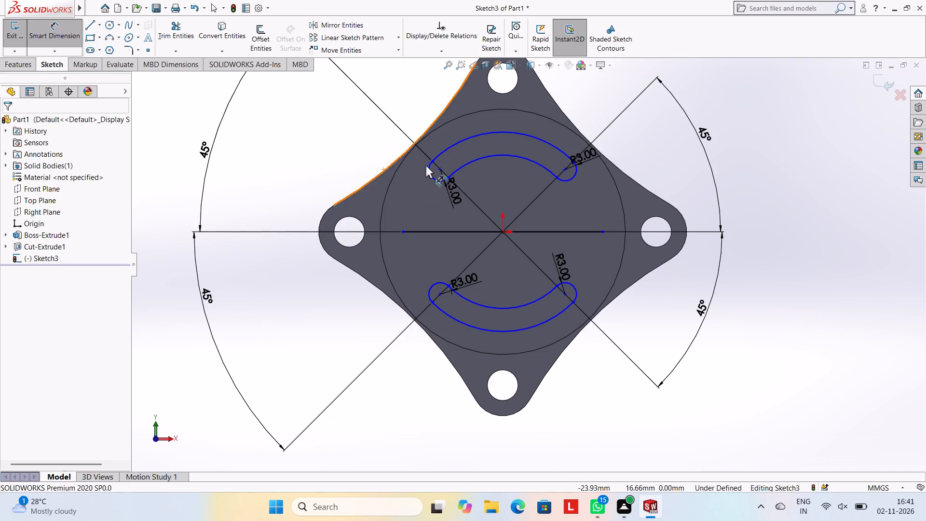
click(432, 160)
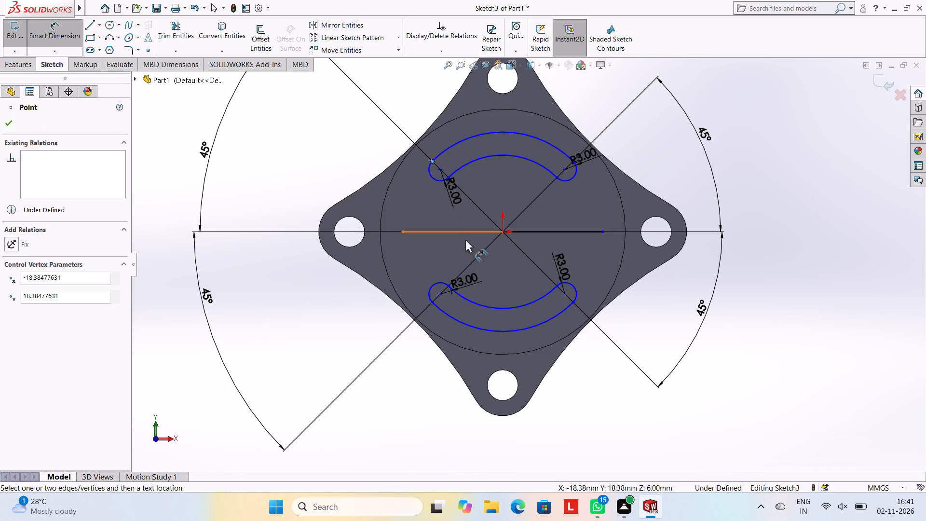
click(458, 232)
click(247, 212)
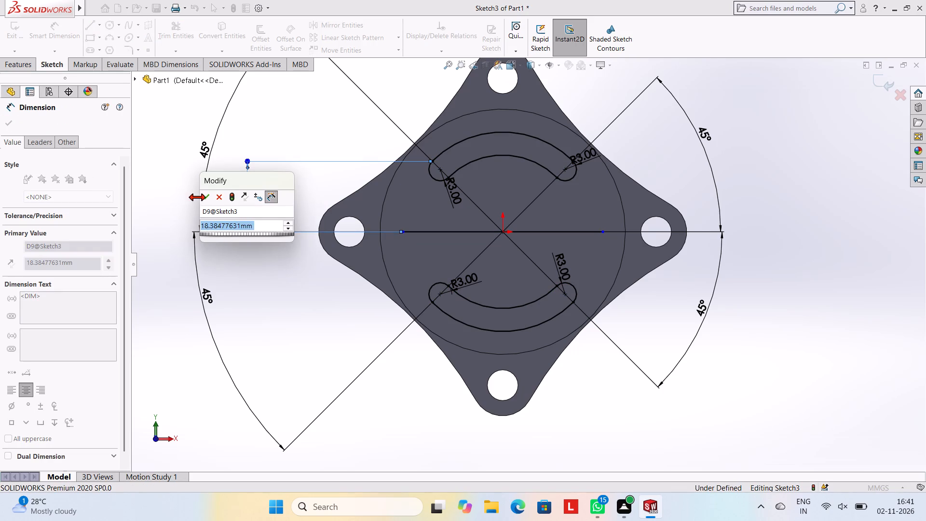
click(205, 196)
click(287, 117)
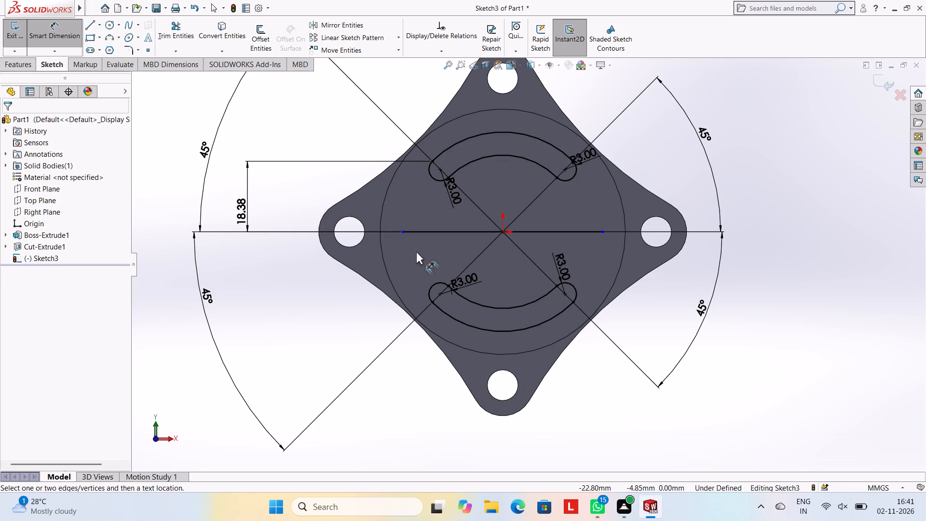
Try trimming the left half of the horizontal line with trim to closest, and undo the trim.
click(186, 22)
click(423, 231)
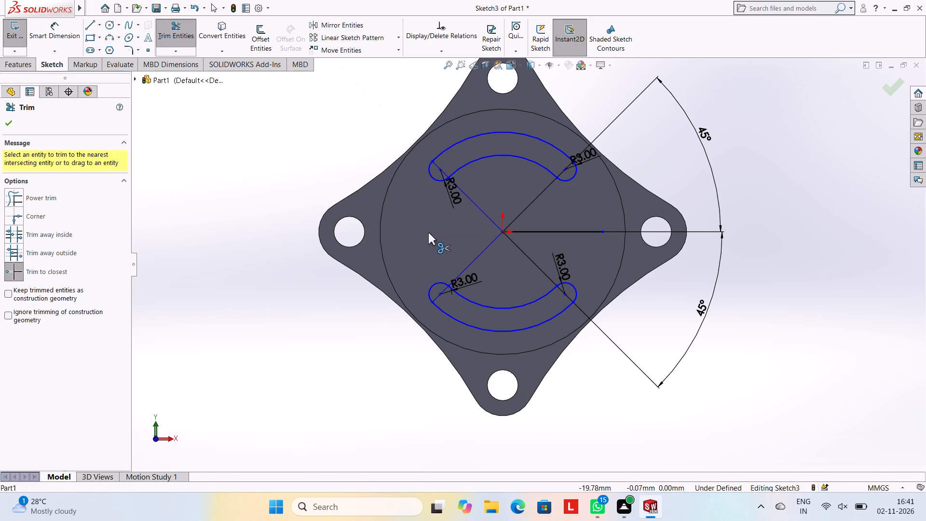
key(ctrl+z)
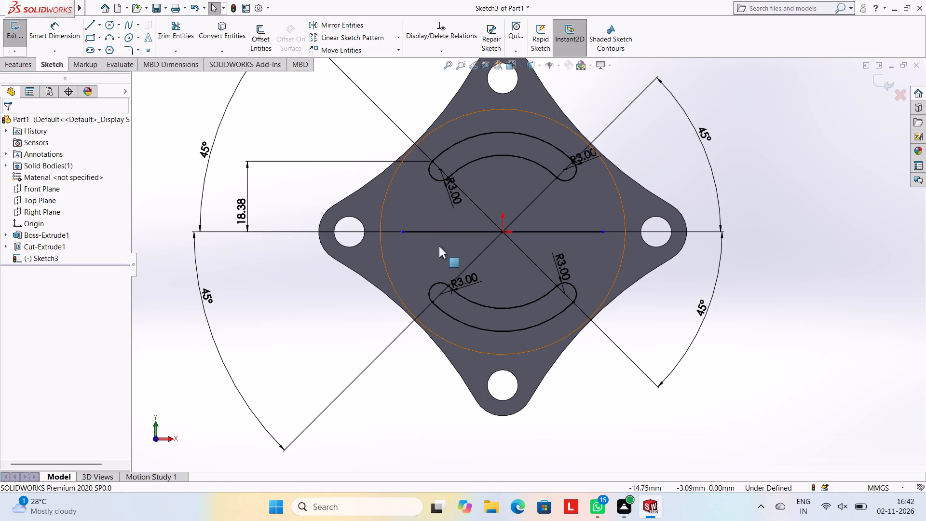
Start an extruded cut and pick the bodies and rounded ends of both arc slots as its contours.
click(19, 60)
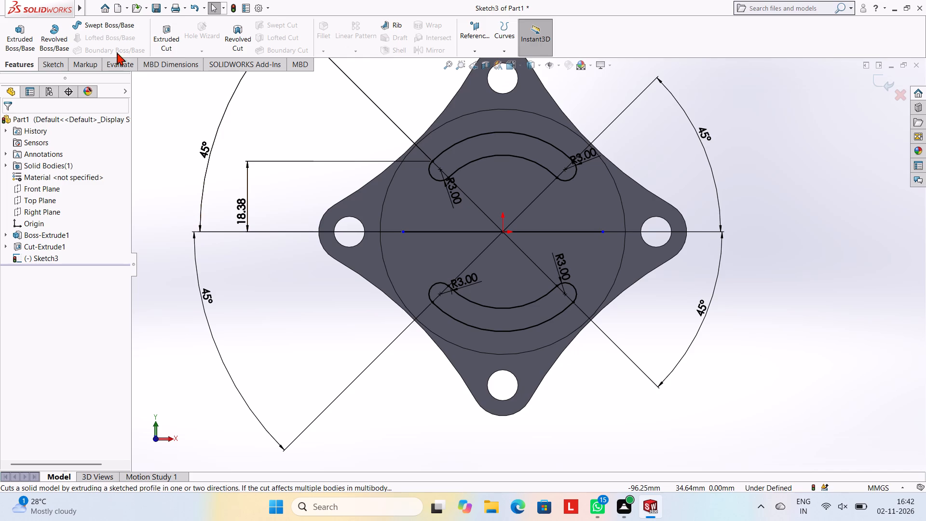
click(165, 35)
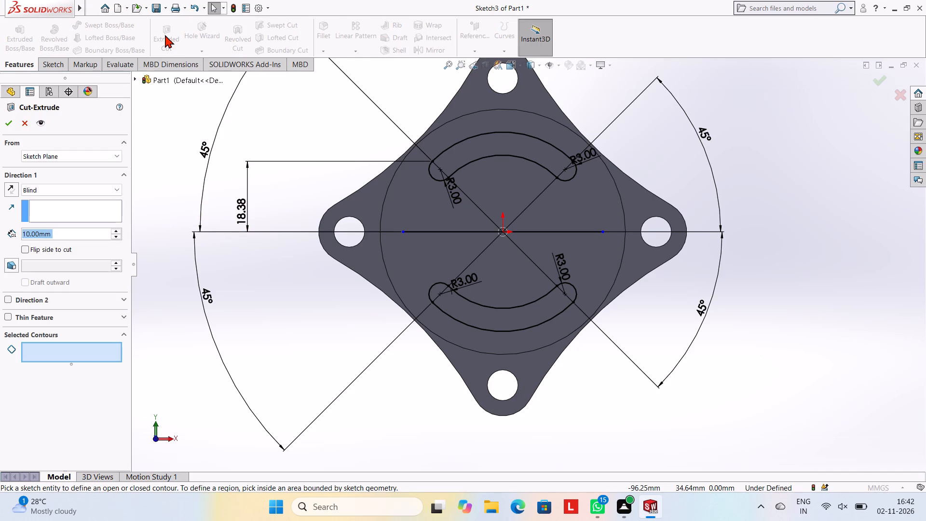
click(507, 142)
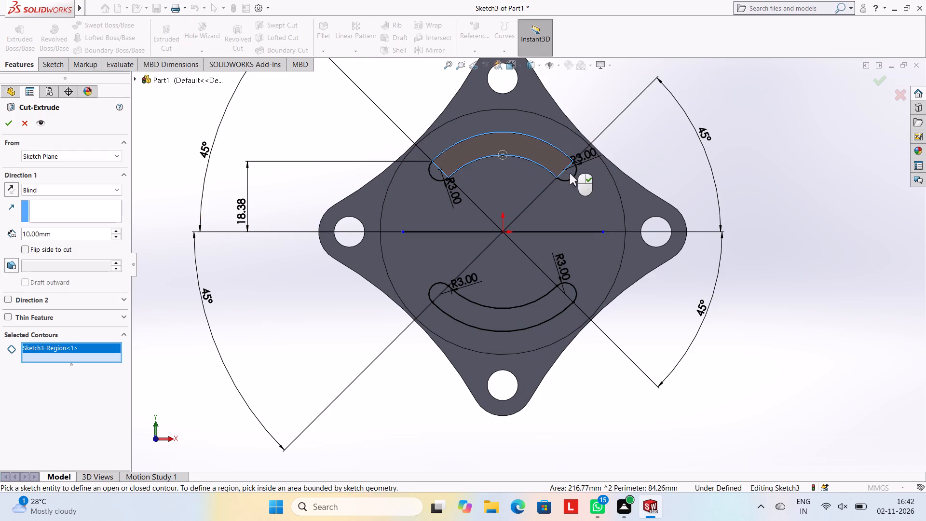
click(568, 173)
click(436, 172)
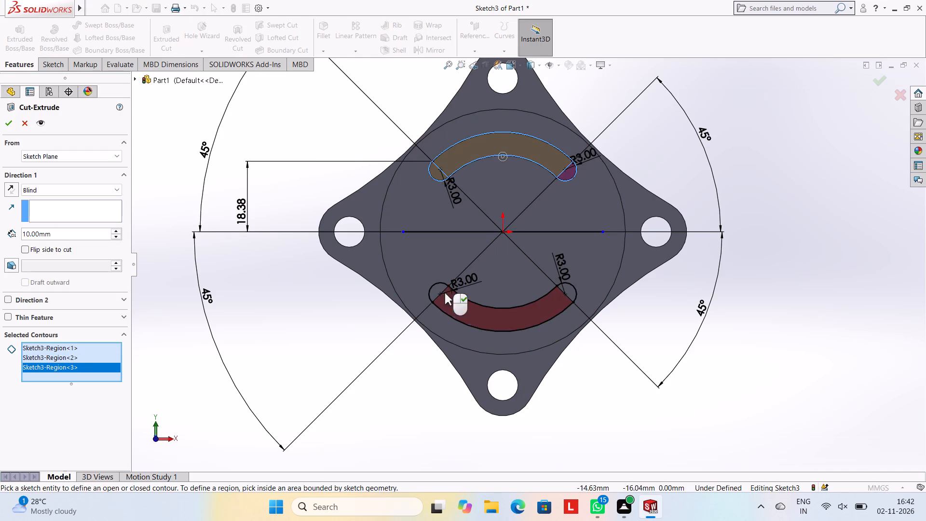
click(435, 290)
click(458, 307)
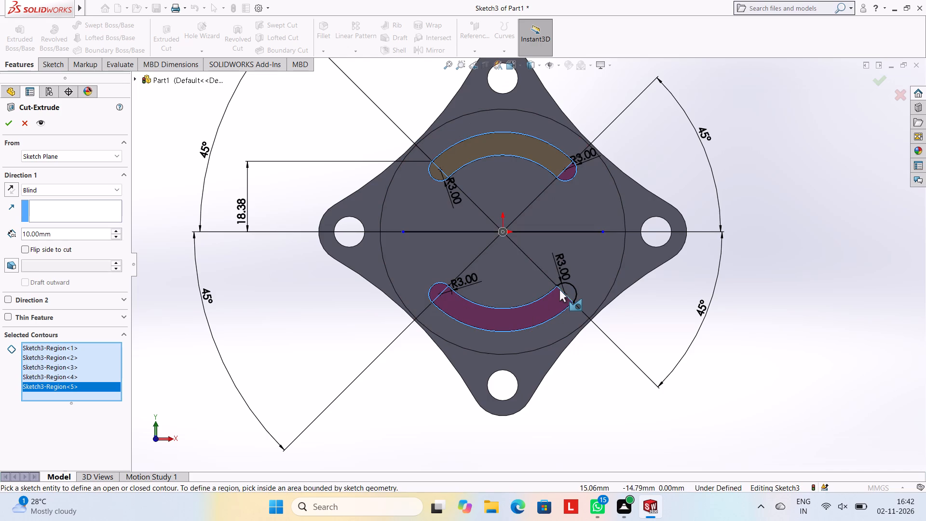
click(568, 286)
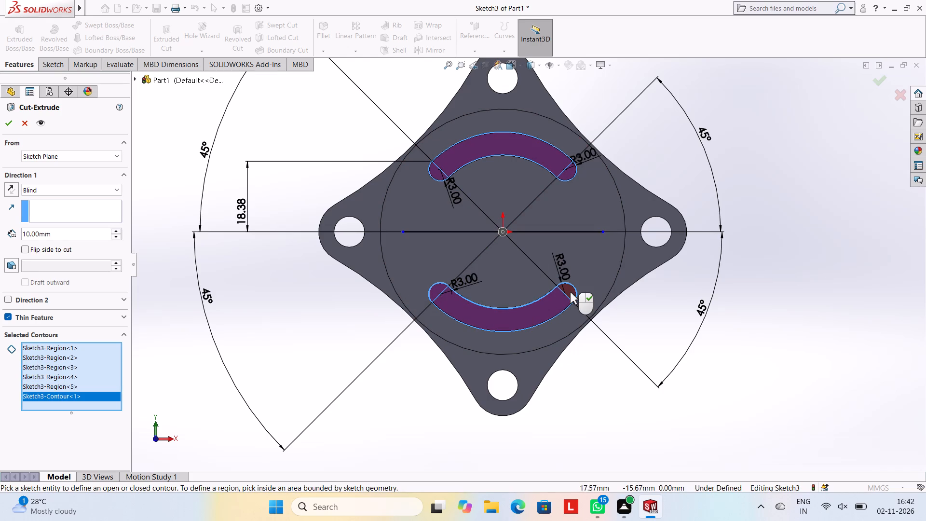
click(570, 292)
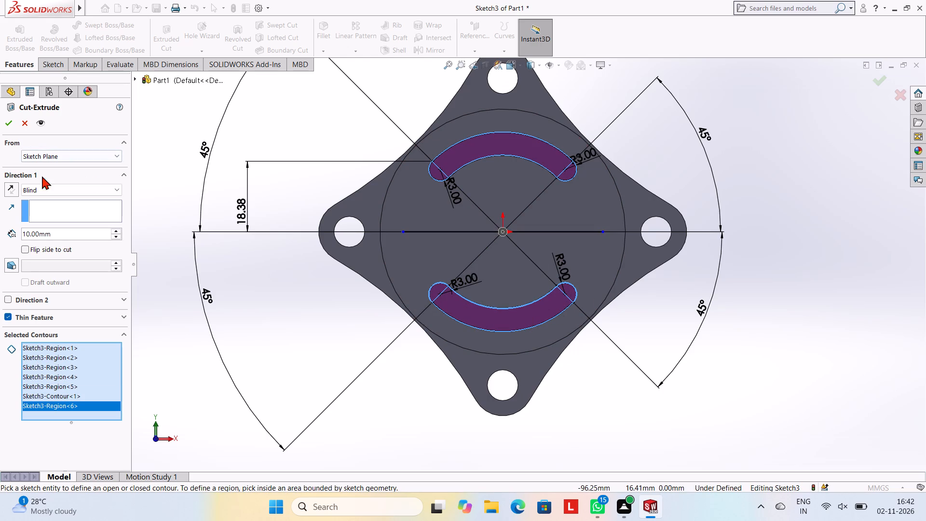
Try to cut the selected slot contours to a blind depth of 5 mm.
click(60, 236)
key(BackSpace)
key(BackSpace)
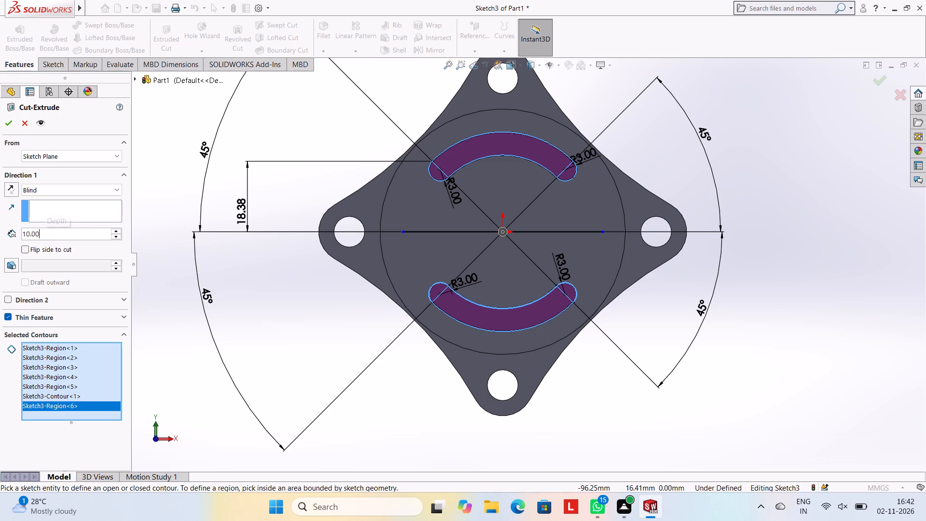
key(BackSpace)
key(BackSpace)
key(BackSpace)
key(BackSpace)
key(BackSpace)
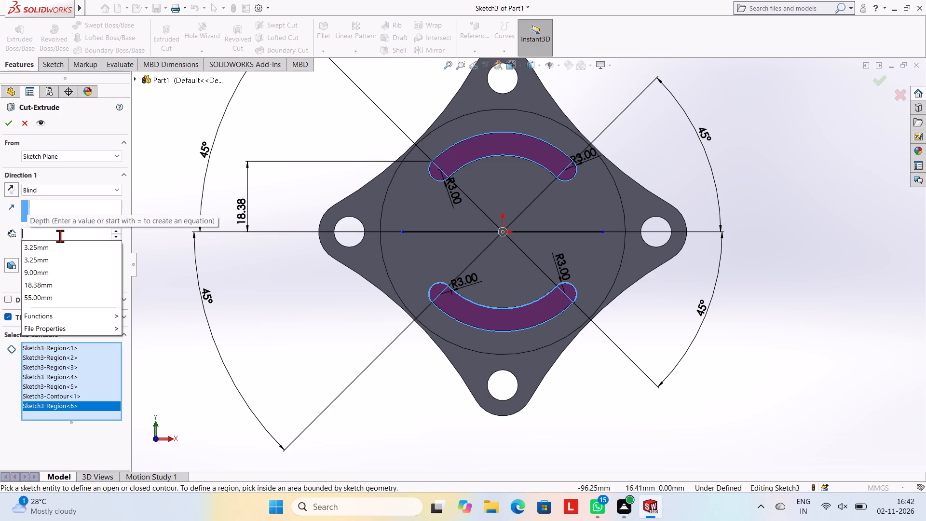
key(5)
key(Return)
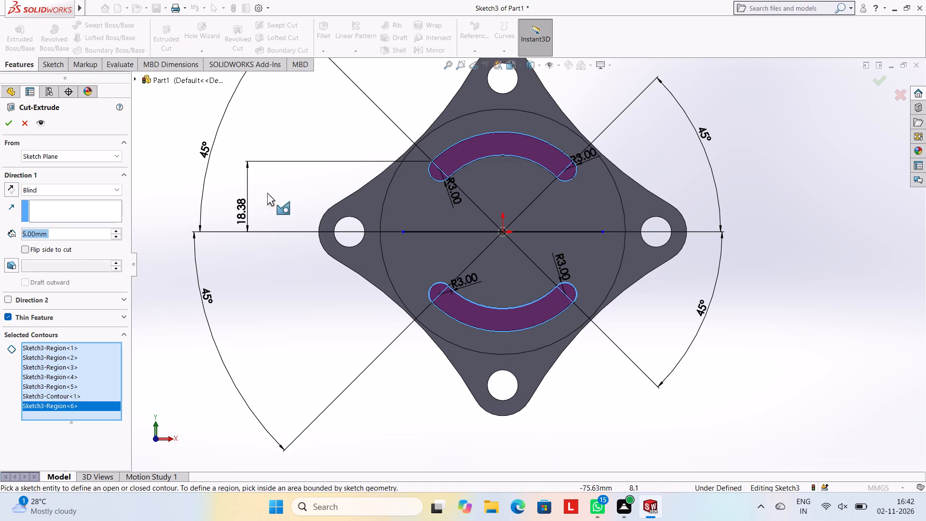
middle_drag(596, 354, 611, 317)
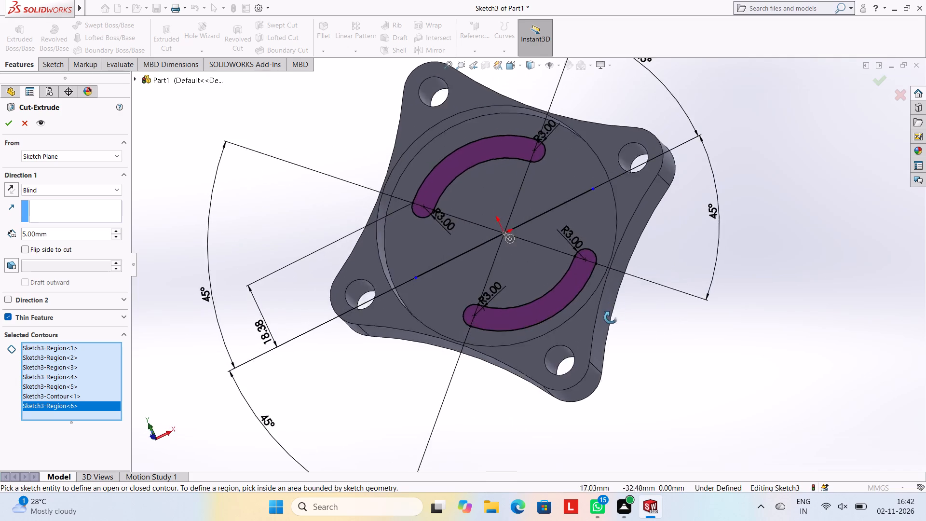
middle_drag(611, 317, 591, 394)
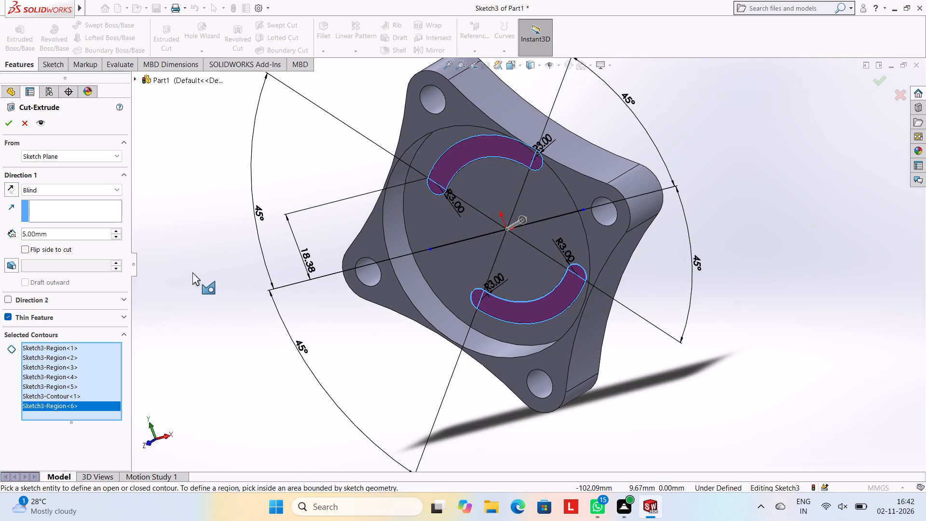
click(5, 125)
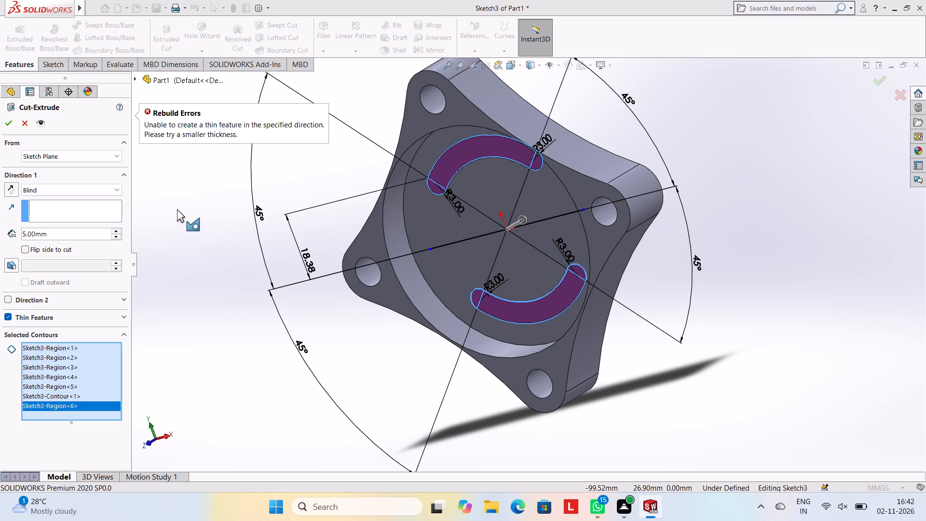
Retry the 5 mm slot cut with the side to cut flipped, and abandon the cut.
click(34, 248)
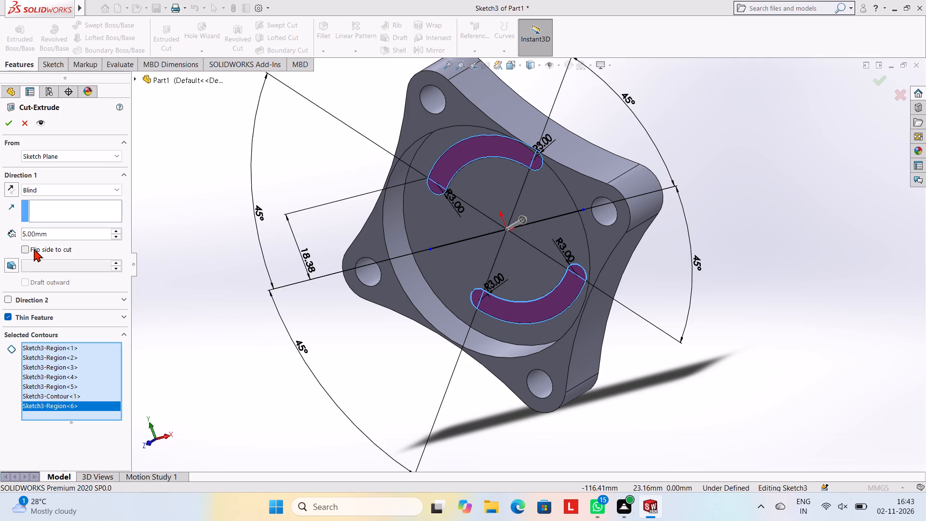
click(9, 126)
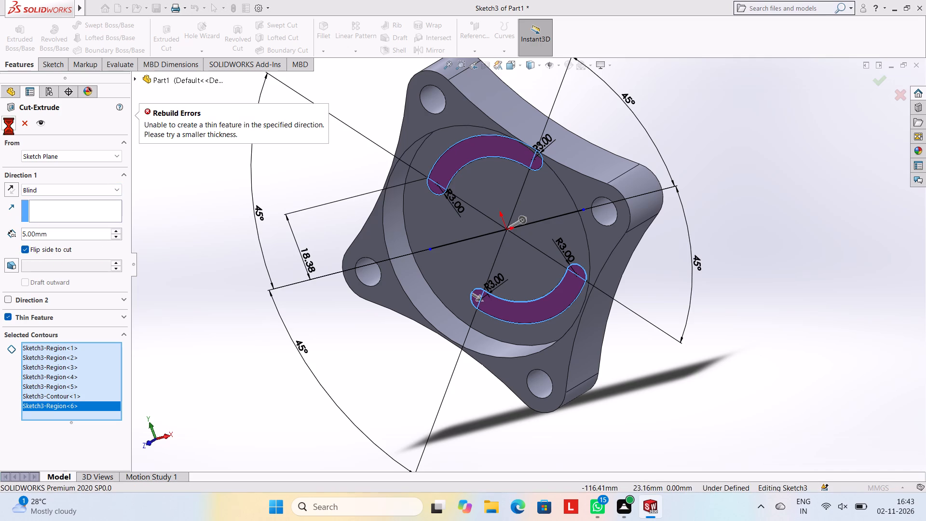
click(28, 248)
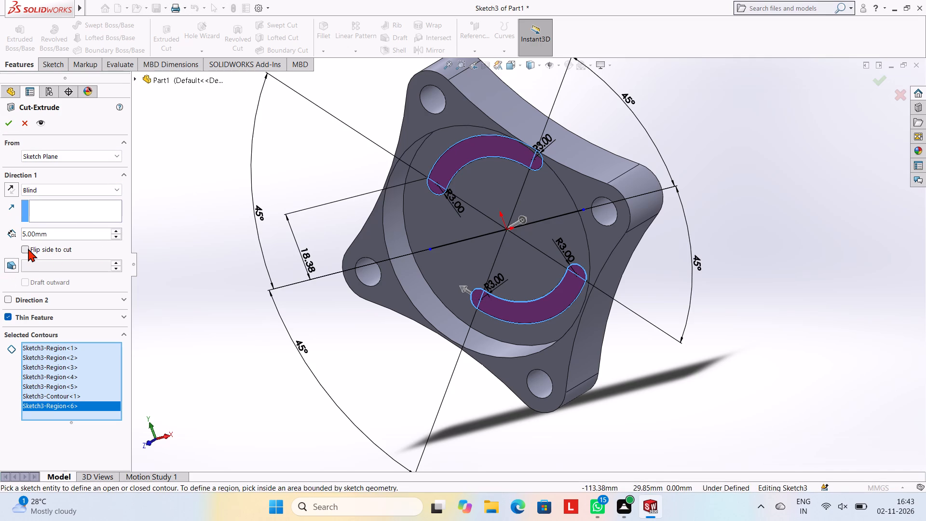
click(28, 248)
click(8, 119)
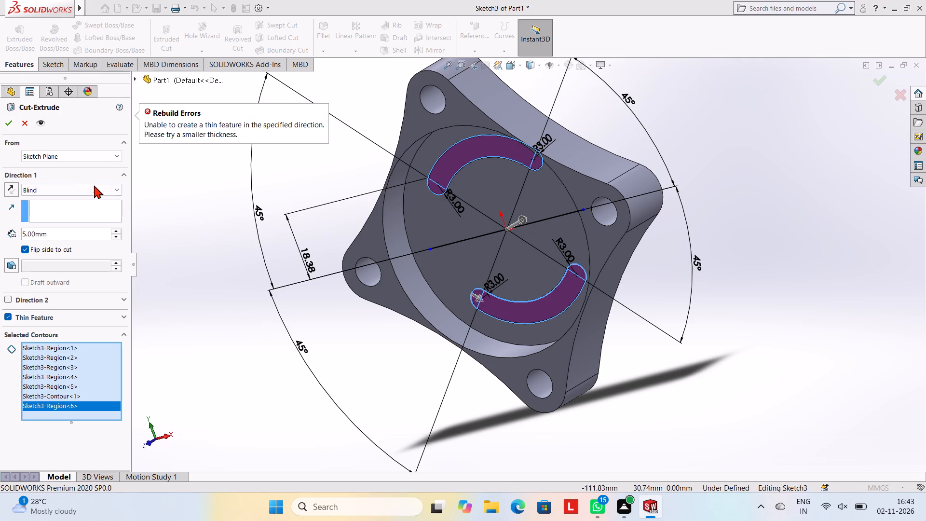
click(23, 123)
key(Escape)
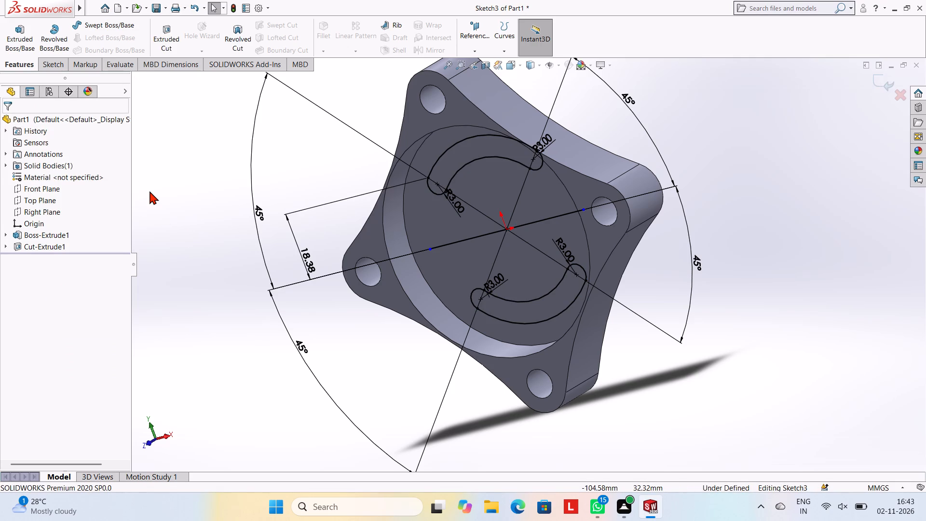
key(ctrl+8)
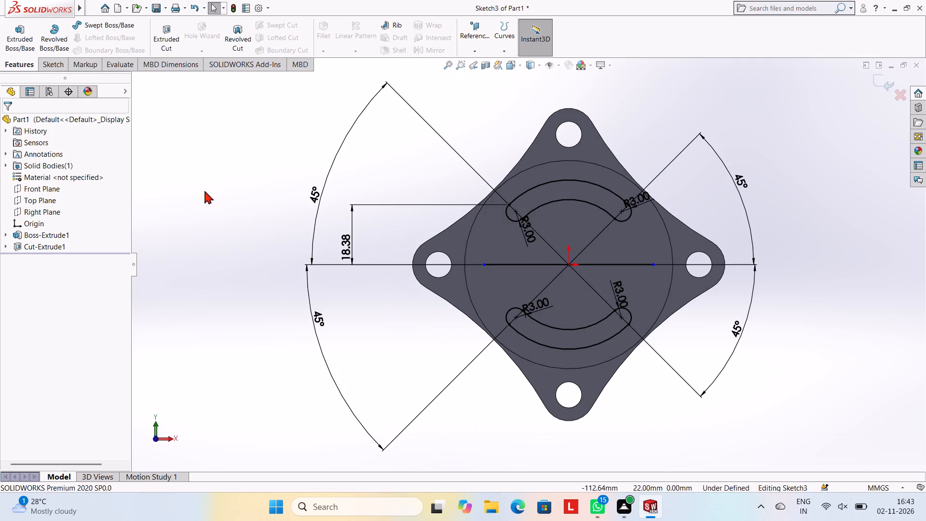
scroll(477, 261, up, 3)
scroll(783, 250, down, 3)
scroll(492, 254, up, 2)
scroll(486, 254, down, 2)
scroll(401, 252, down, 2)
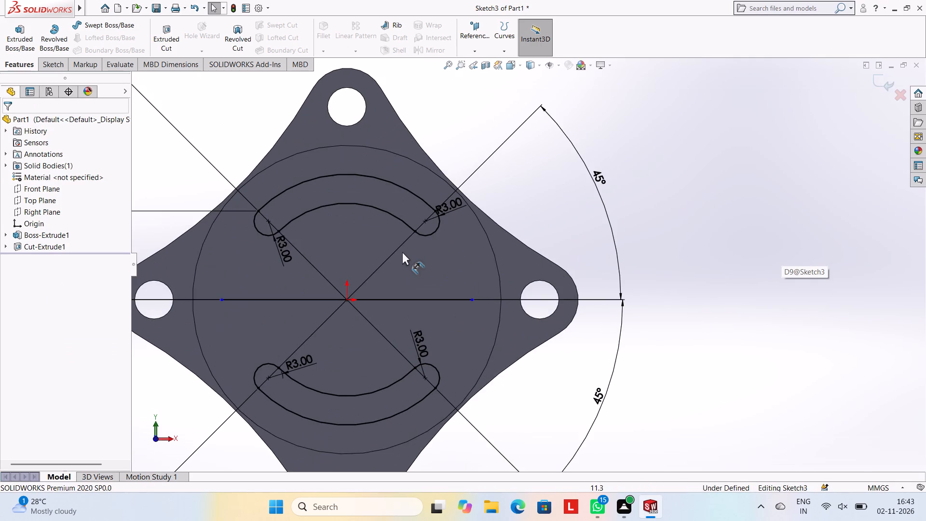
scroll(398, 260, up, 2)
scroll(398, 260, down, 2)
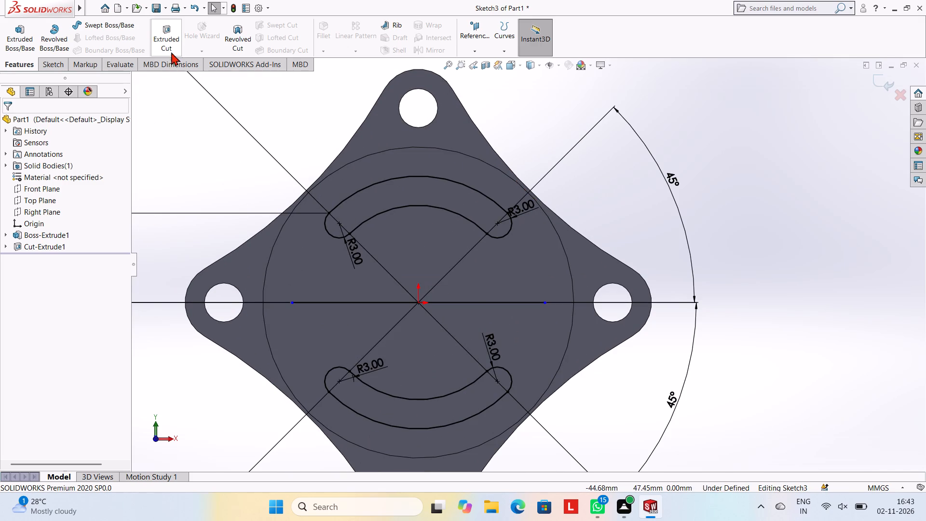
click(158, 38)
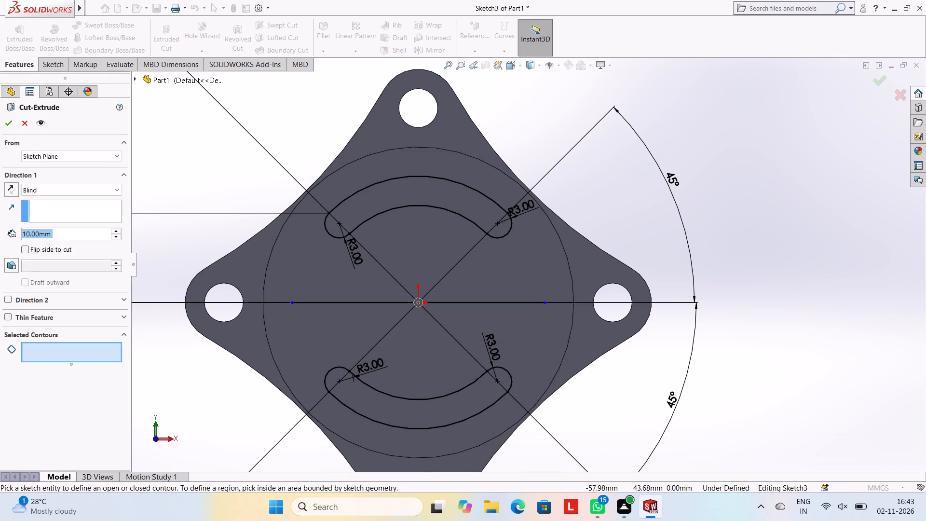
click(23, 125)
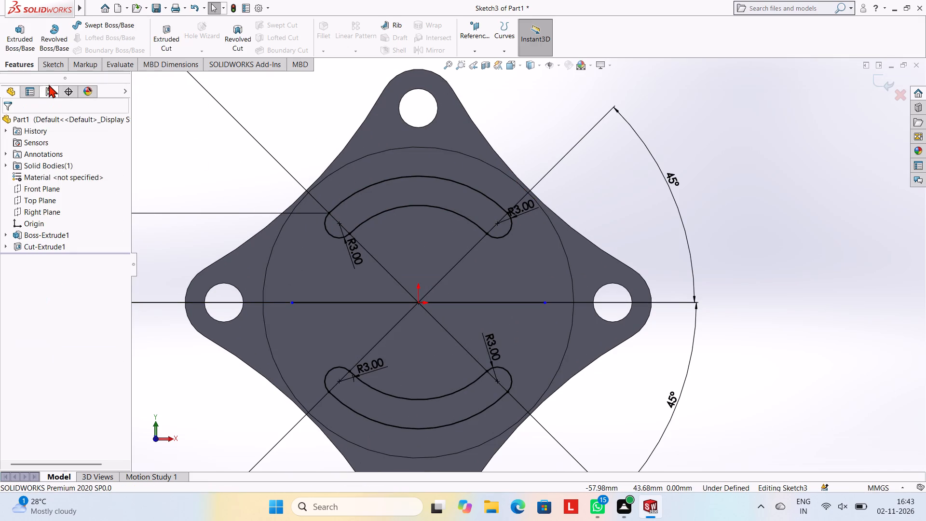
Trim away the diagonal line segments inside the four rounded ends of the arc slots, using trim to closest.
click(52, 68)
click(169, 31)
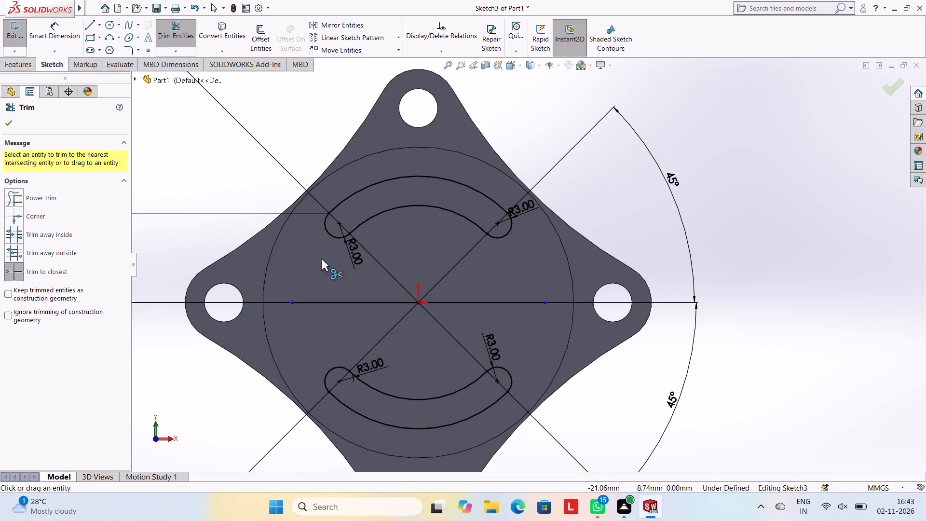
scroll(322, 259, down, 3)
click(384, 197)
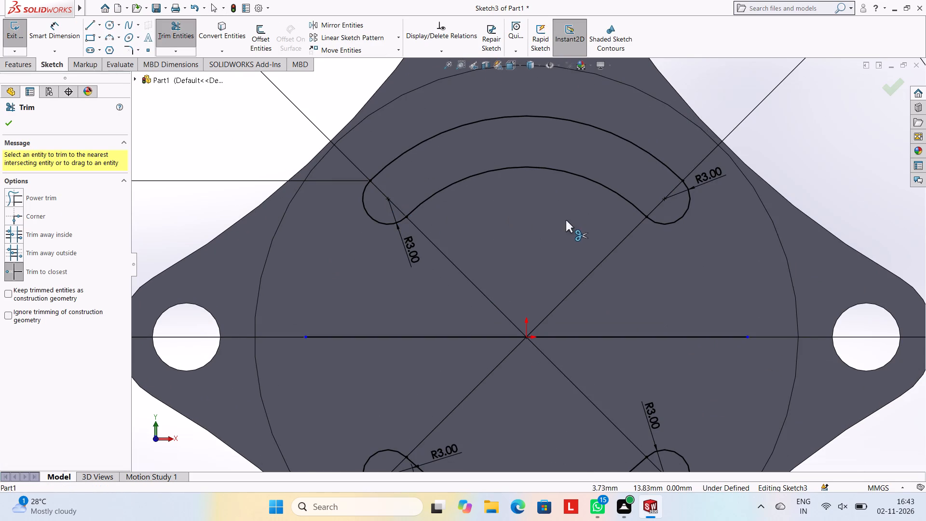
click(660, 205)
scroll(626, 266, up, 4)
scroll(623, 242, down, 2)
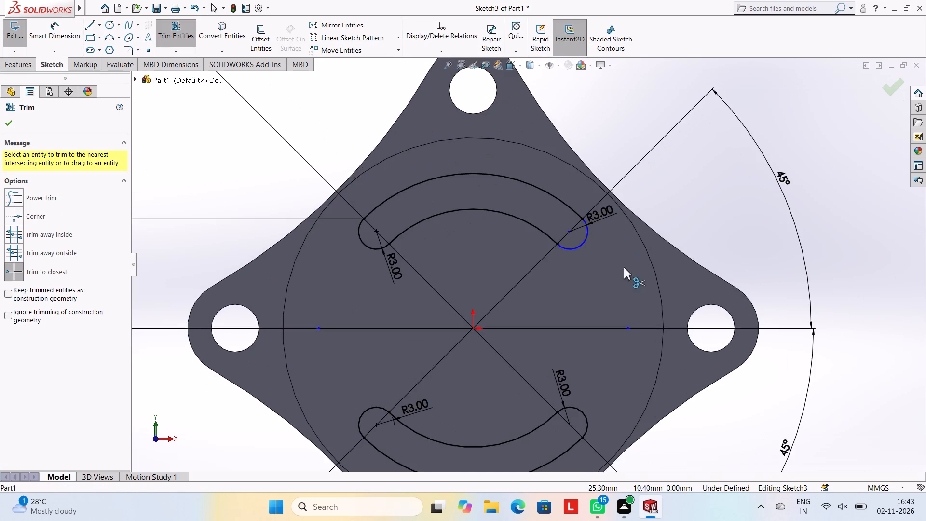
scroll(554, 363, up, 4)
scroll(554, 363, down, 4)
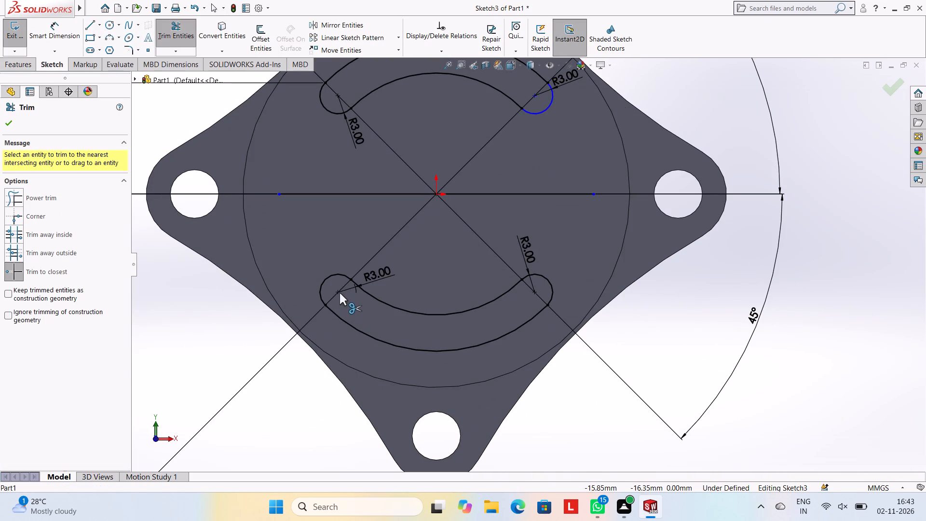
click(340, 293)
click(537, 297)
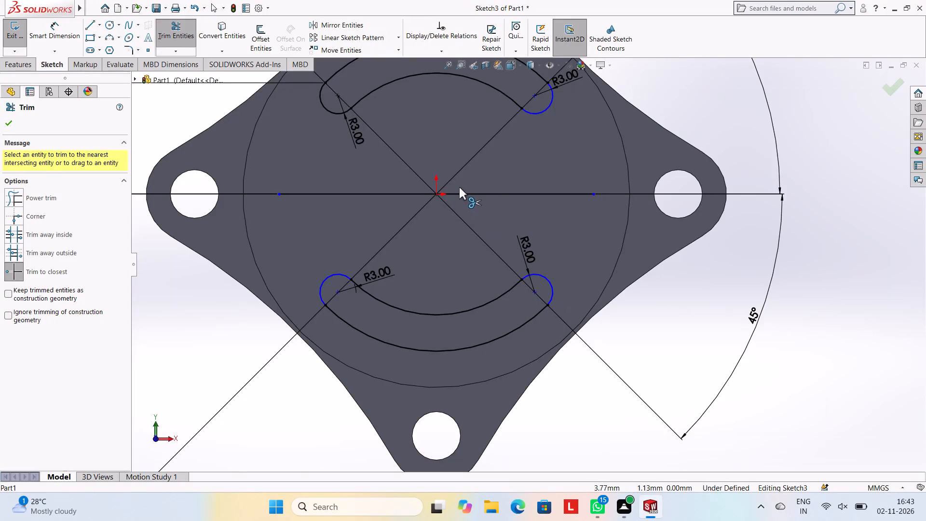
Trim away both halves of the horizontal line through the sketch origin.
scroll(485, 189, up, 2)
scroll(500, 190, down, 2)
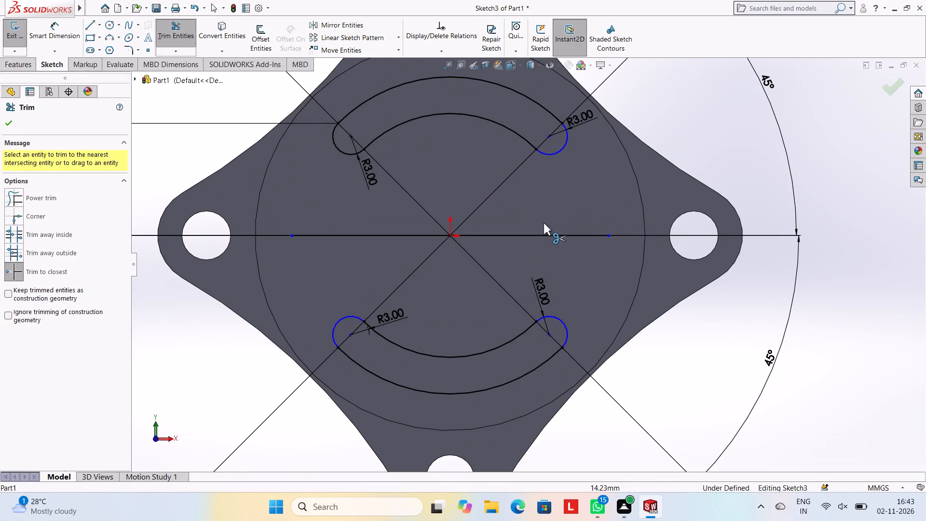
click(561, 238)
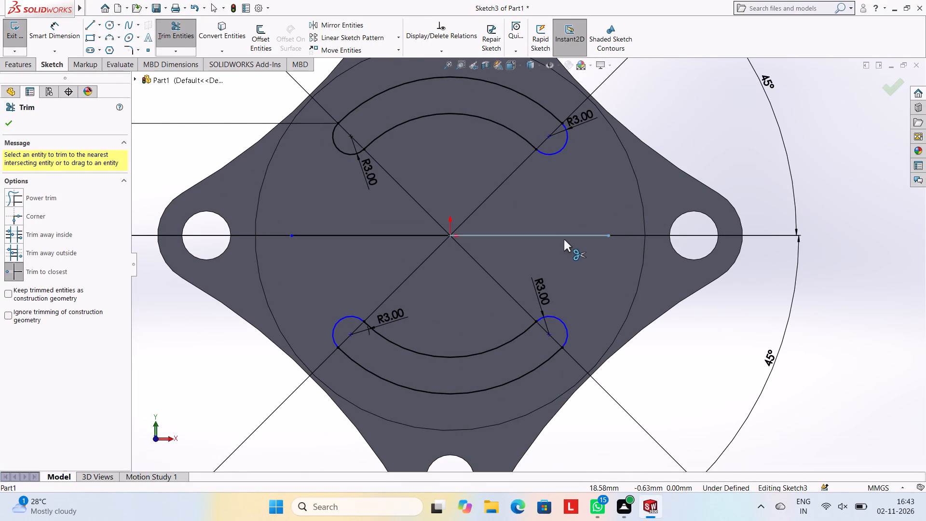
click(377, 236)
Trim away the four remaining diagonal segments between the origin and the inner arcs of the slots.
scroll(517, 204, up, 2)
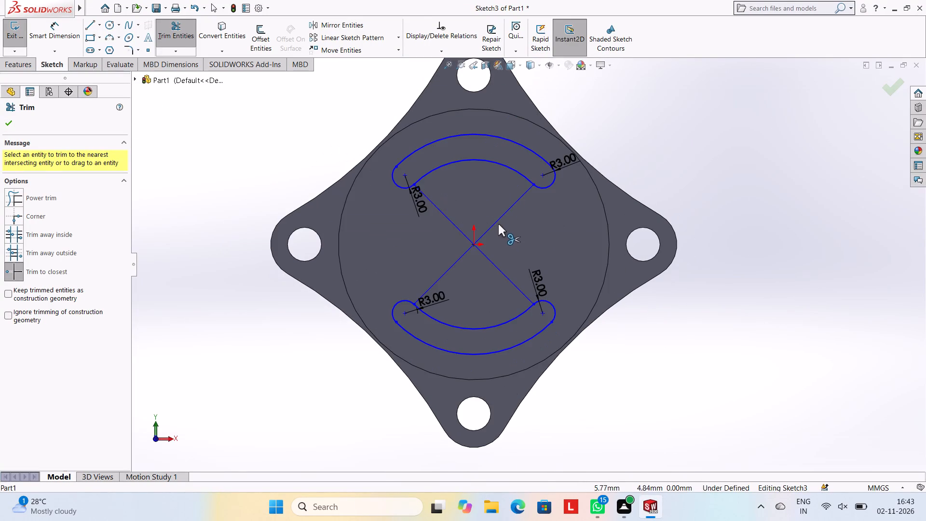
scroll(500, 224, down, 2)
click(500, 223)
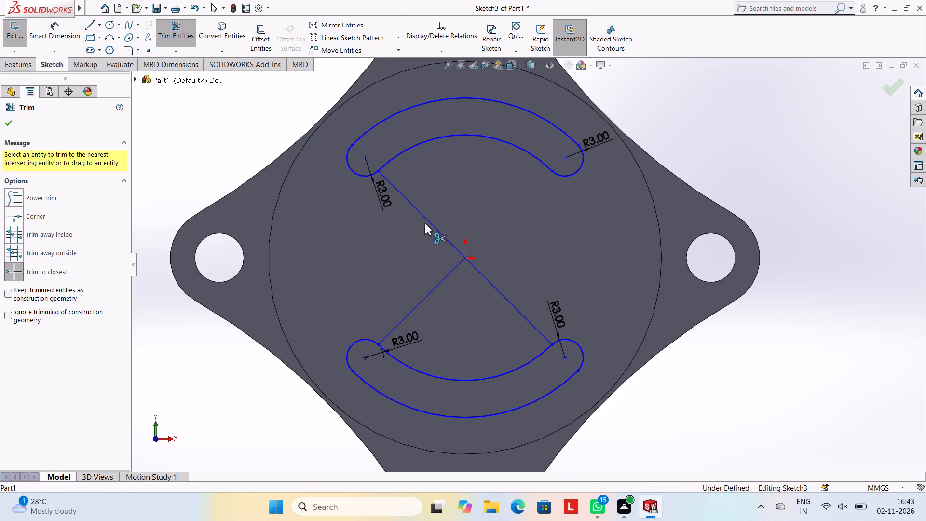
click(430, 222)
drag(434, 292, 439, 288)
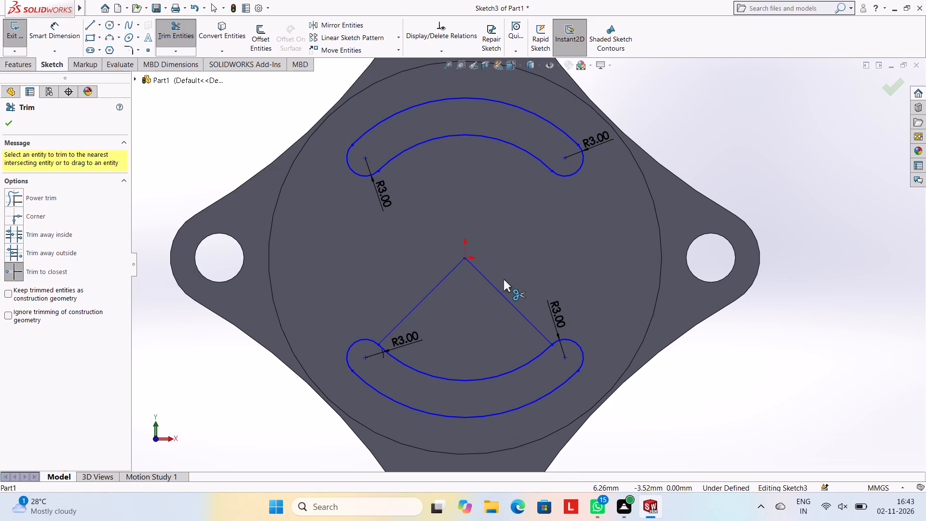
click(490, 280)
click(454, 270)
scroll(473, 275, up, 3)
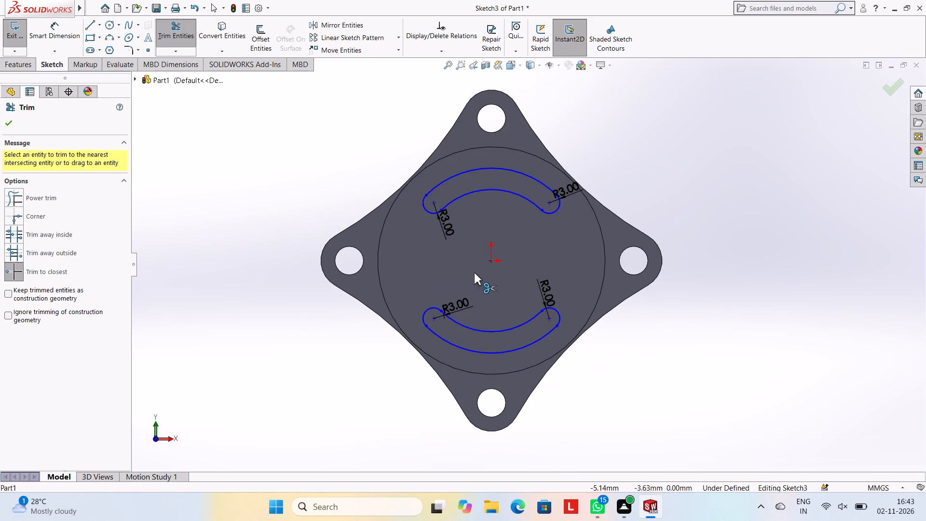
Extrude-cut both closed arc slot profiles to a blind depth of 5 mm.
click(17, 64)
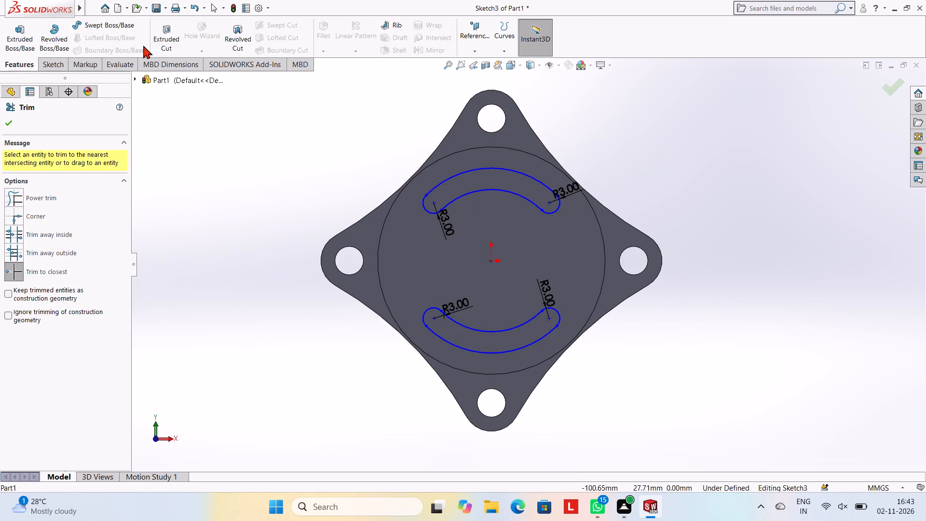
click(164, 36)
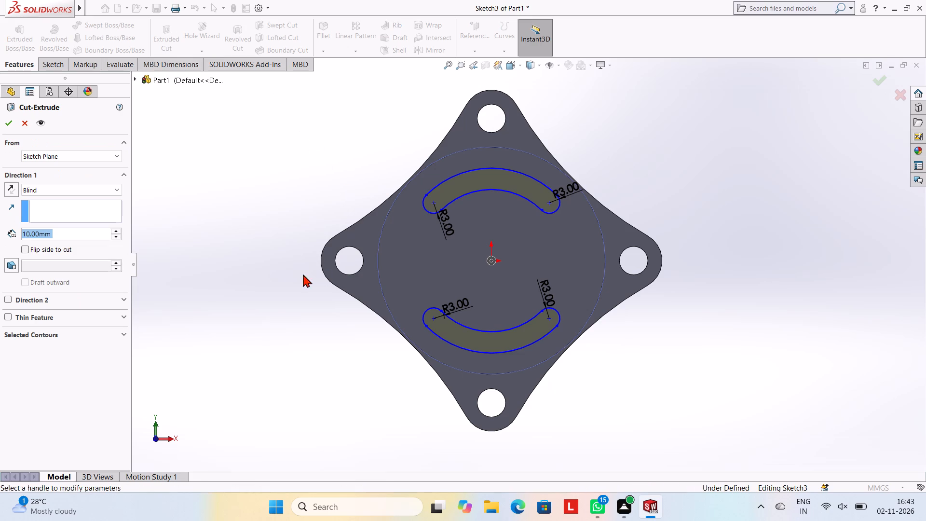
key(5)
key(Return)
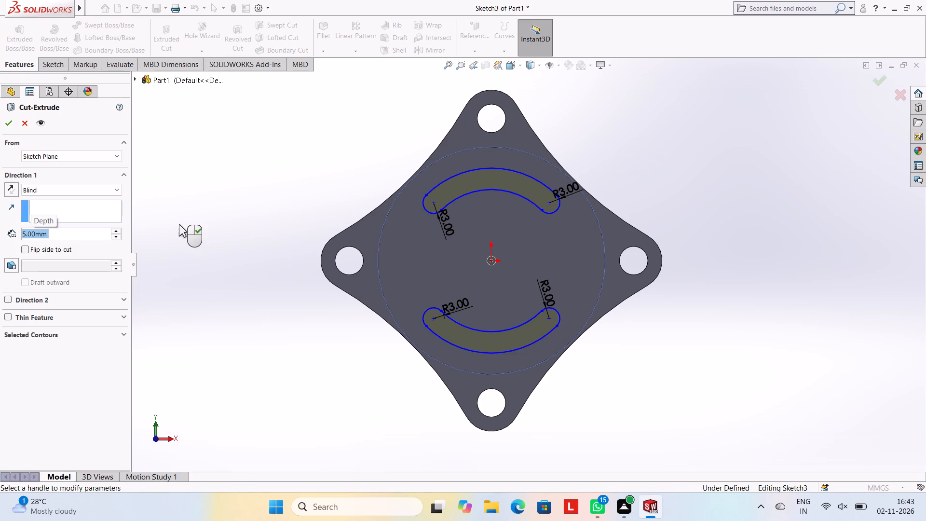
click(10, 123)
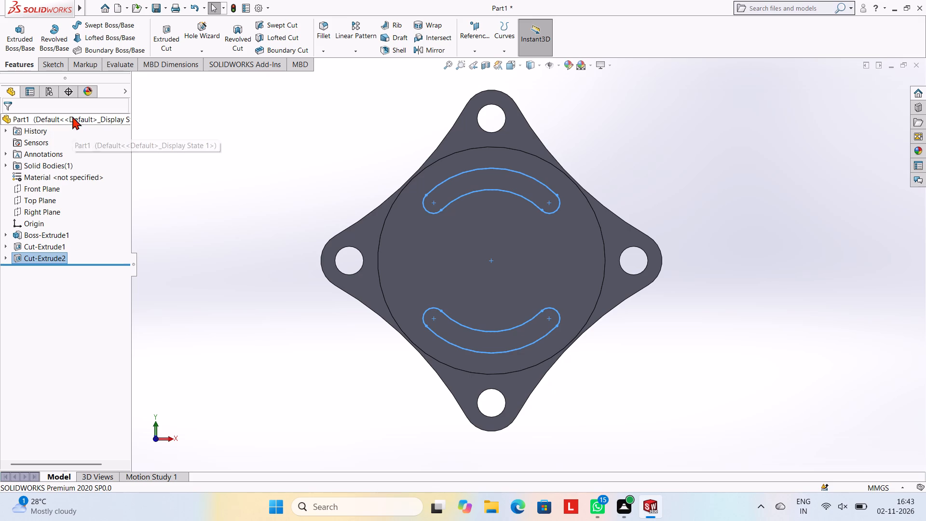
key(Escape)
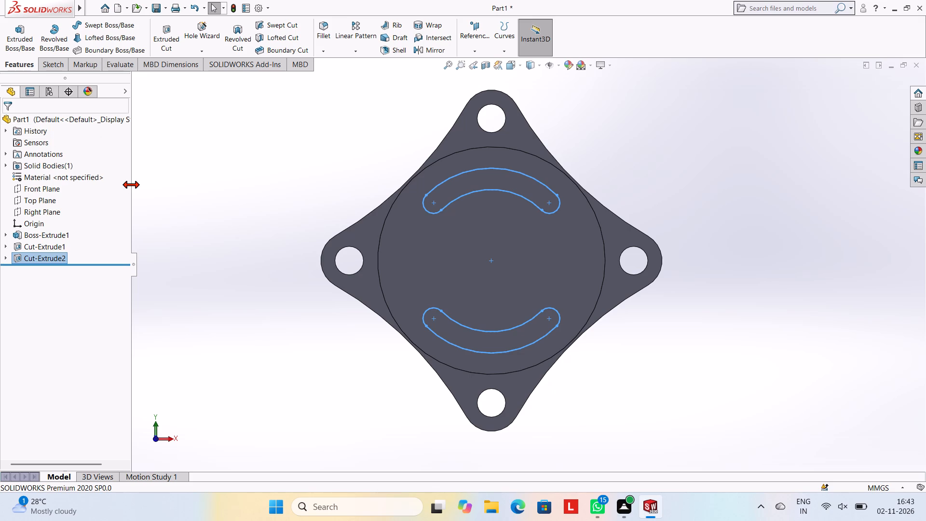
Examine the flange from several angles and up close to check the depth of the two arc slots in the pocket floor.
scroll(427, 231, up, 2)
scroll(497, 261, up, 1)
middle_drag(497, 261, 473, 156)
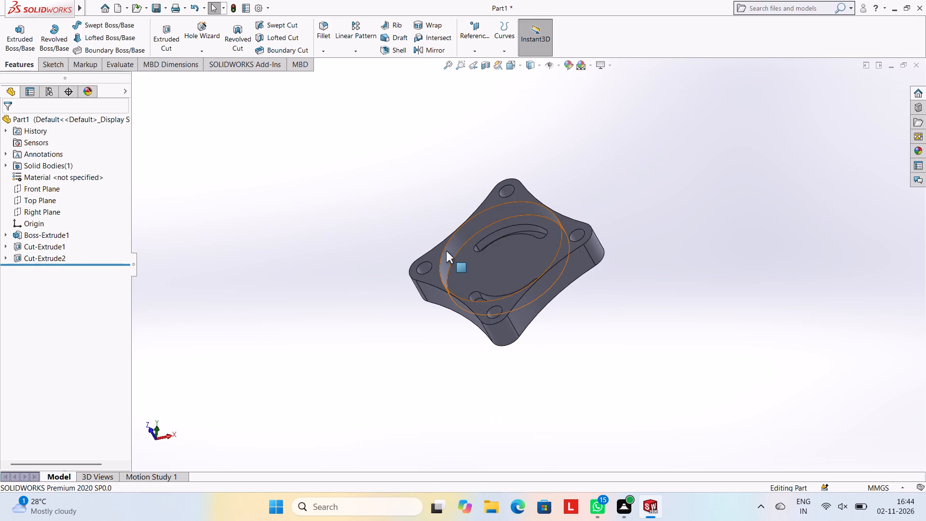
middle_drag(571, 210, 480, 165)
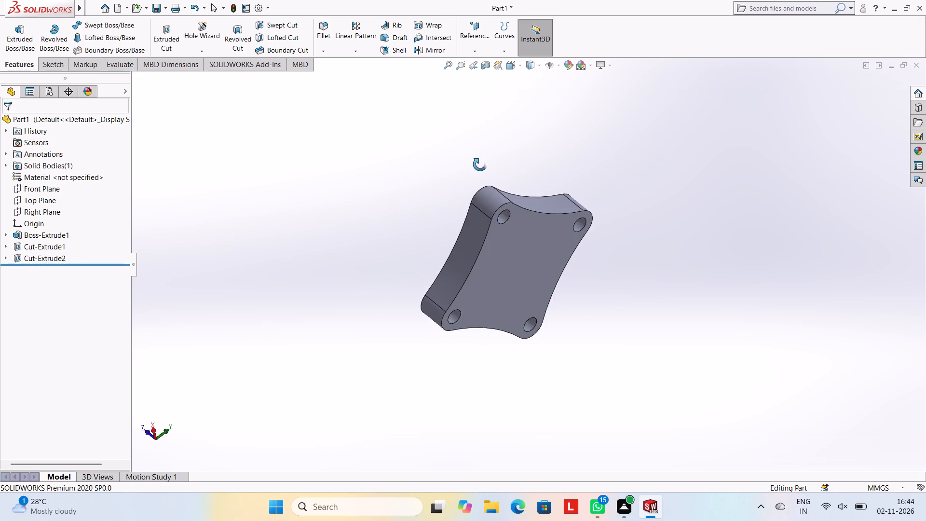
middle_drag(480, 165, 599, 241)
scroll(559, 231, down, 4)
scroll(496, 284, down, 2)
scroll(489, 278, up, 3)
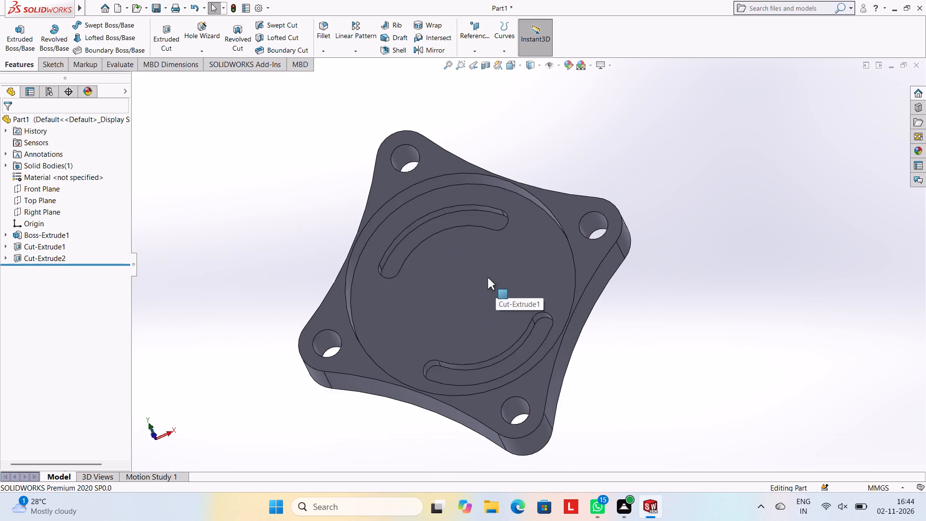
middle_drag(485, 266, 476, 240)
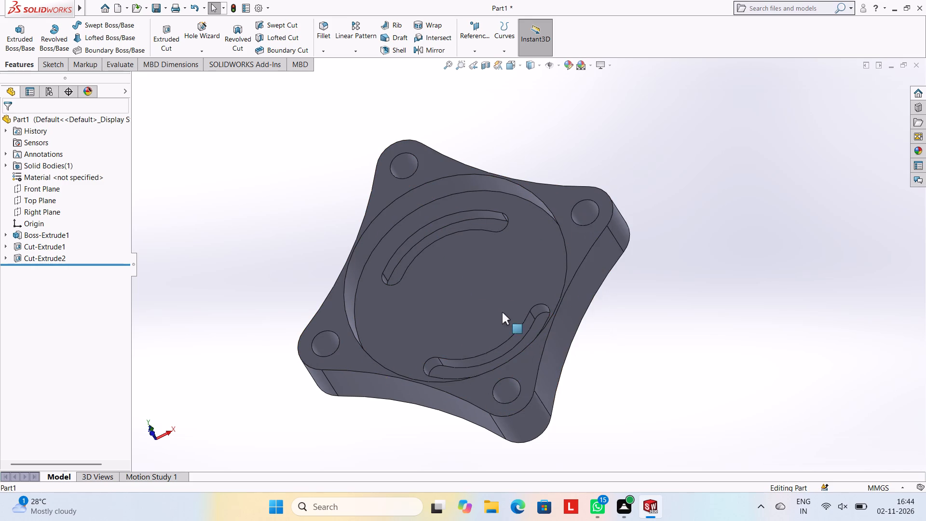
middle_drag(505, 312, 488, 297)
scroll(508, 311, up, 1)
scroll(468, 257, down, 4)
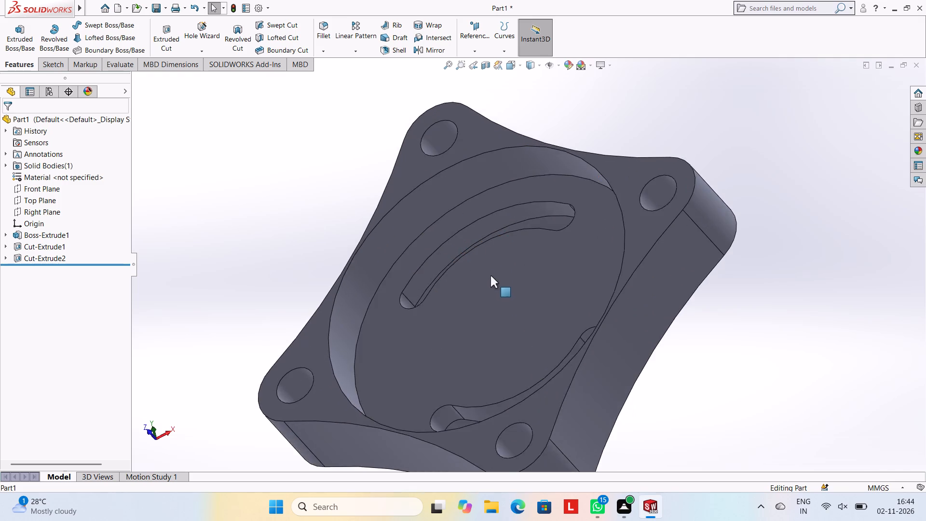
scroll(492, 276, down, 2)
scroll(504, 288, up, 7)
middle_drag(496, 261, 523, 299)
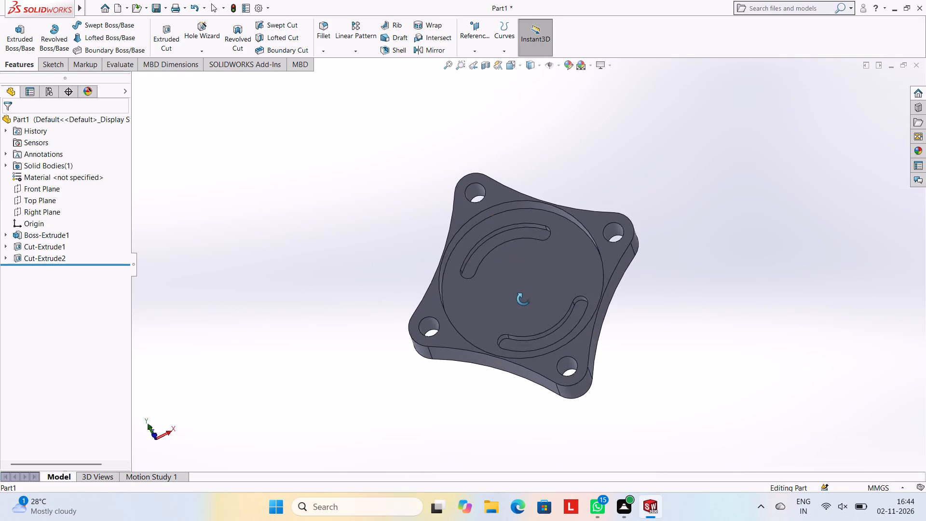
middle_drag(523, 299, 525, 300)
scroll(560, 300, down, 5)
scroll(651, 284, down, 4)
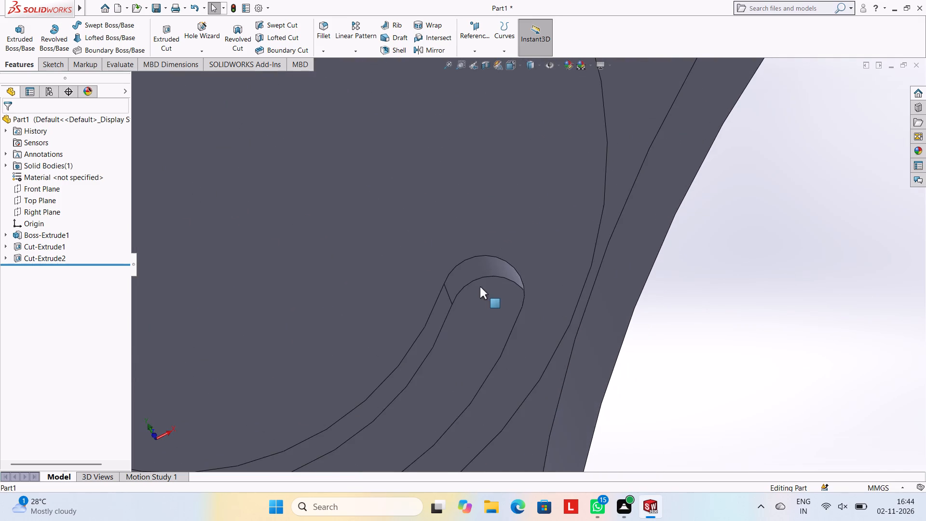
scroll(473, 290, up, 9)
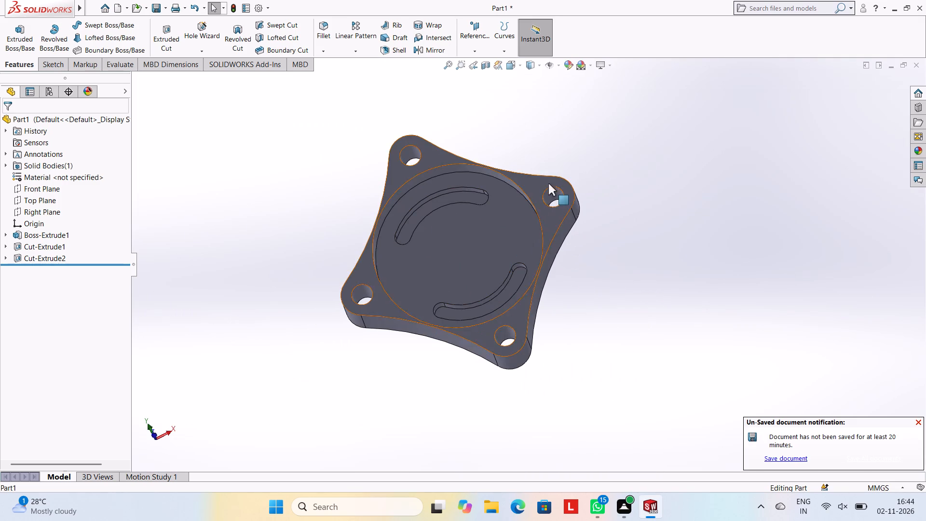
middle_drag(531, 155, 523, 156)
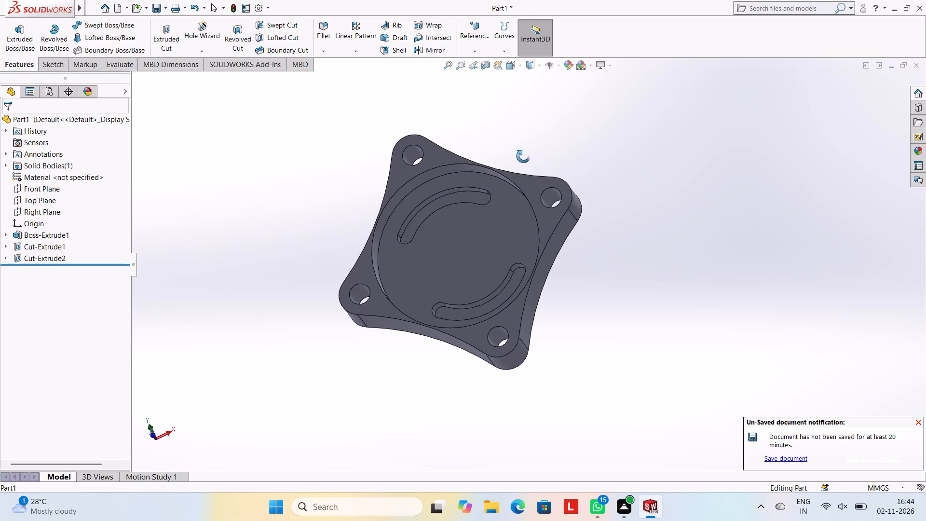
middle_drag(523, 156, 520, 155)
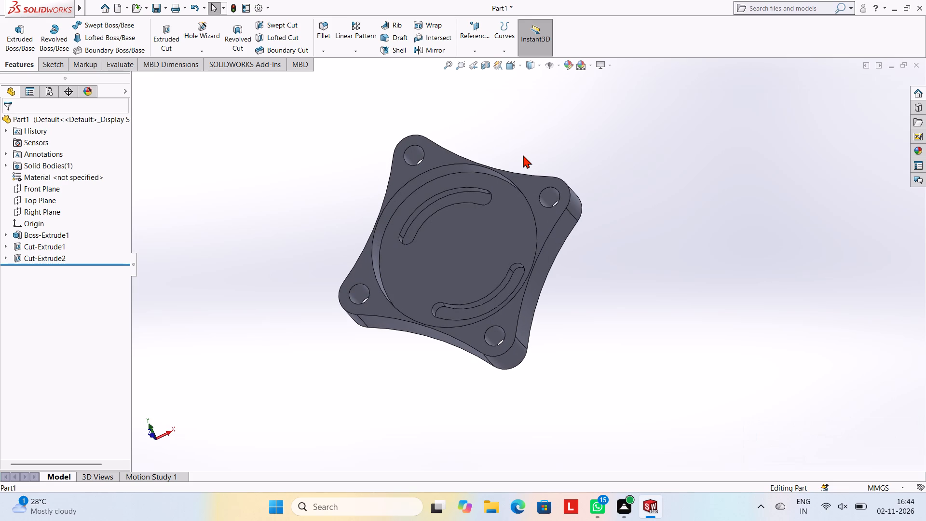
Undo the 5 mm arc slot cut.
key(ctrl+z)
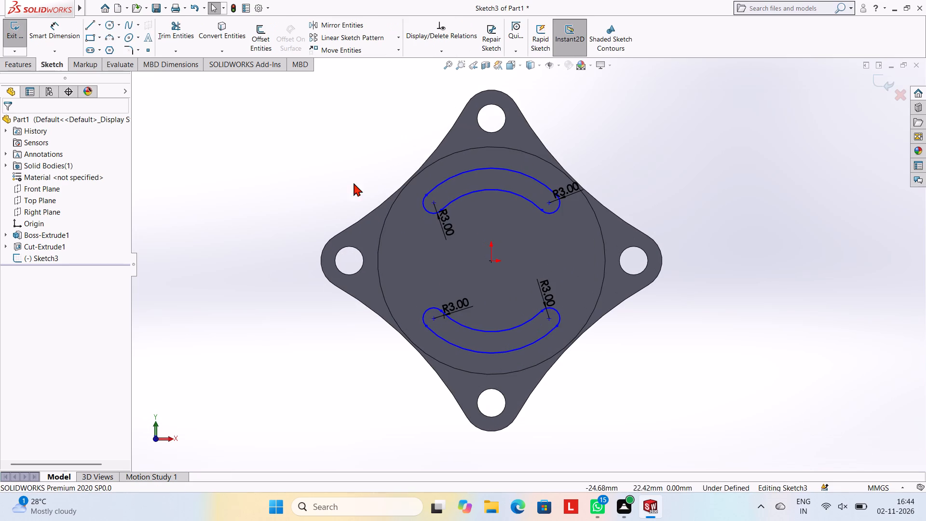
Extrude-cut both arc slot profiles from the sketch plane to a blind depth of 6 mm.
click(18, 65)
click(159, 29)
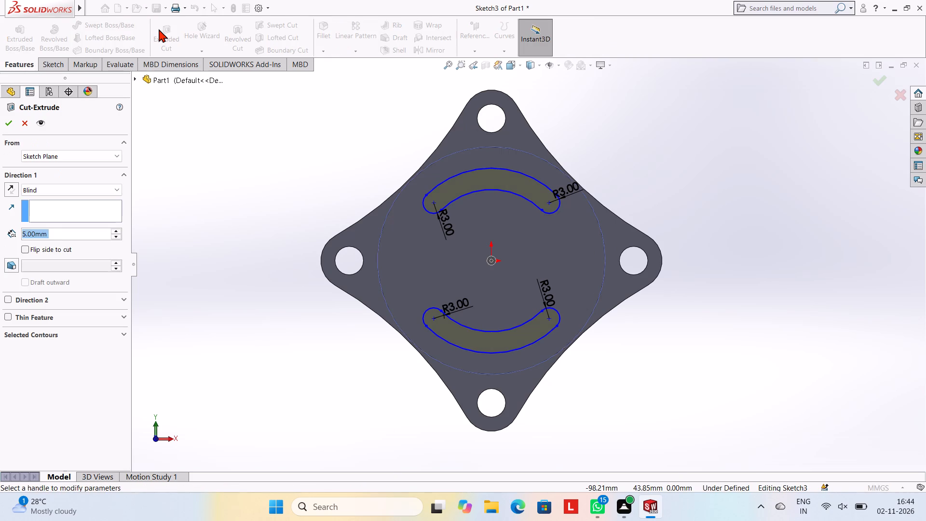
key(6)
key(Return)
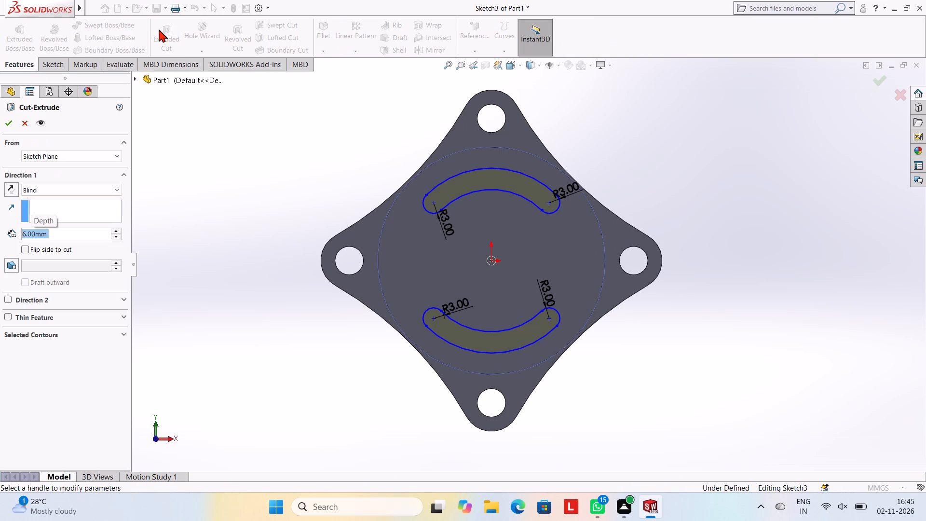
click(12, 123)
click(263, 162)
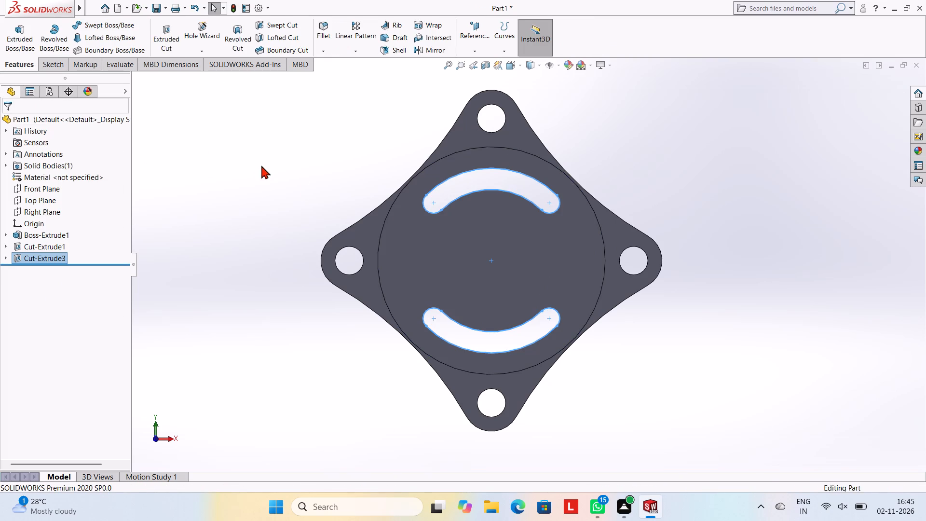
Examine the flange from an angle and up close to check the pocket, the four holes and both arc slots.
middle_drag(440, 205, 412, 120)
scroll(462, 214, up, 1)
middle_drag(499, 222, 519, 243)
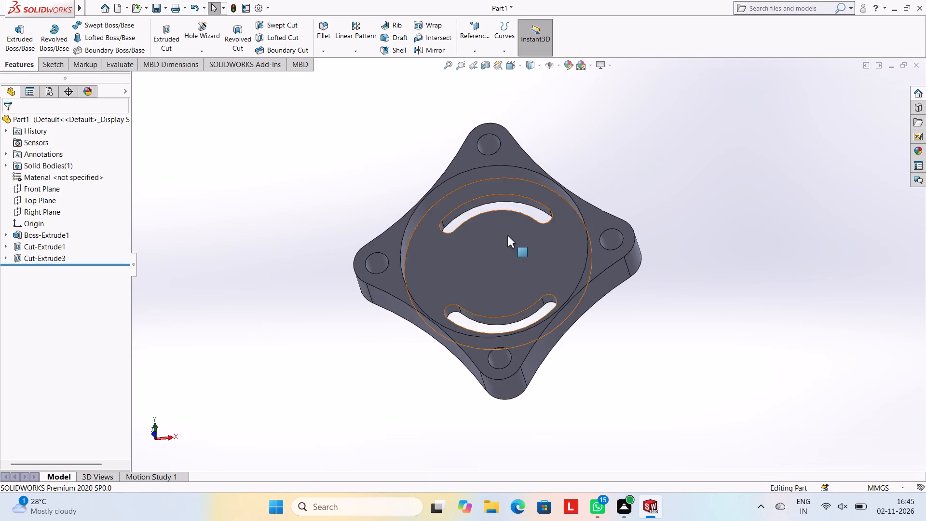
scroll(505, 234, down, 4)
scroll(505, 234, up, 4)
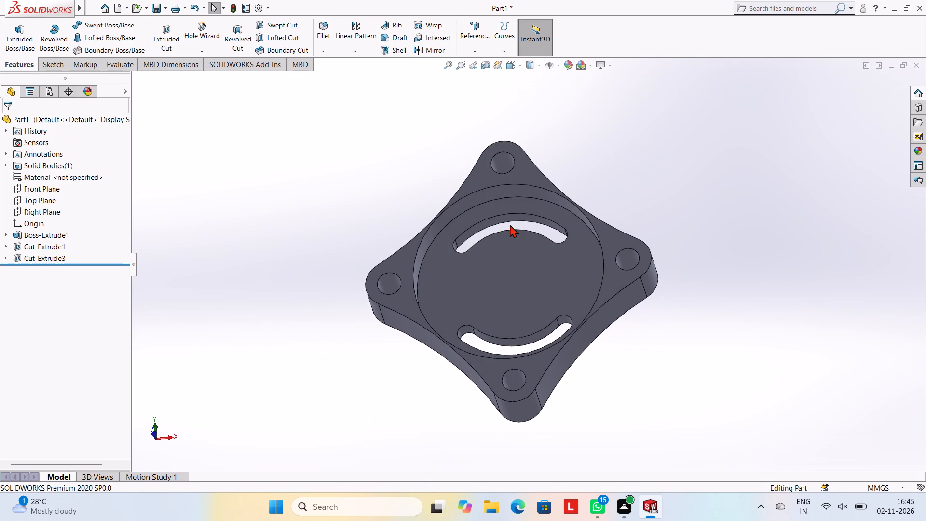
scroll(504, 250, down, 4)
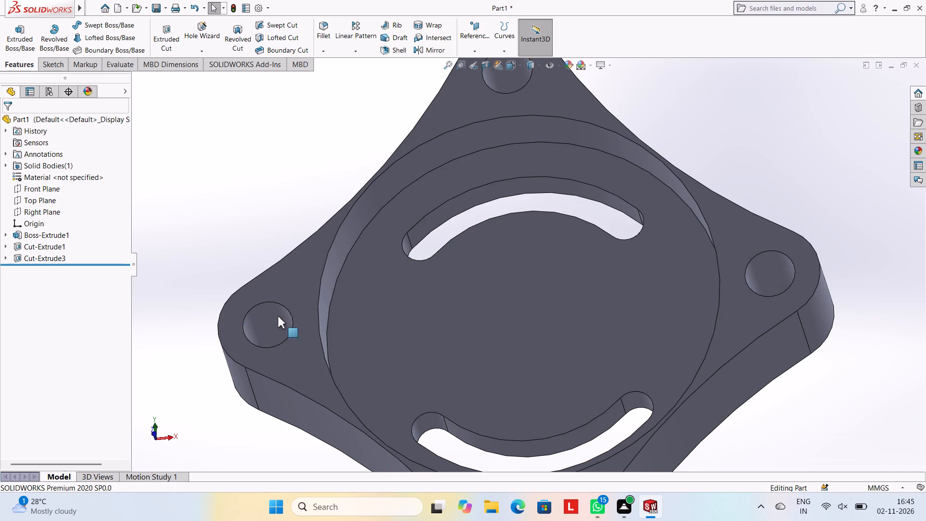
scroll(455, 151, up, 2)
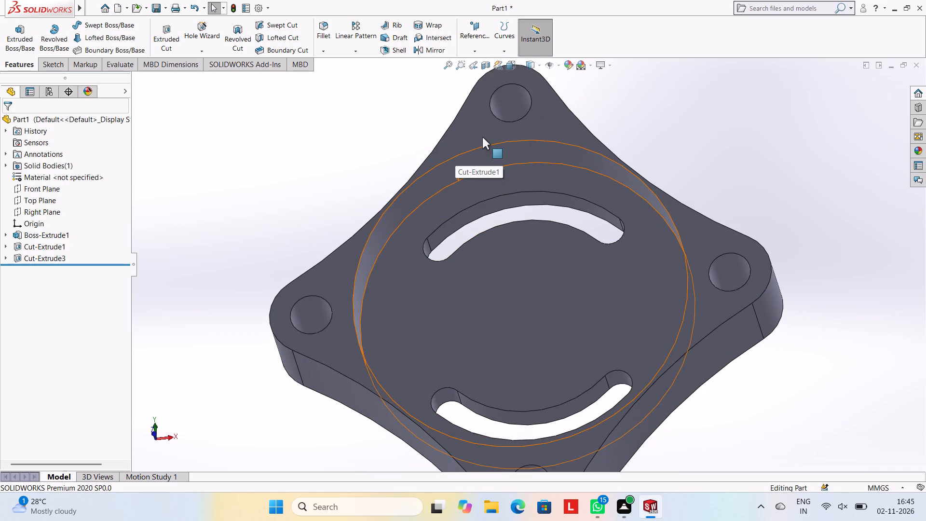
scroll(510, 309, up, 4)
scroll(510, 309, down, 3)
scroll(531, 358, up, 1)
scroll(531, 358, down, 3)
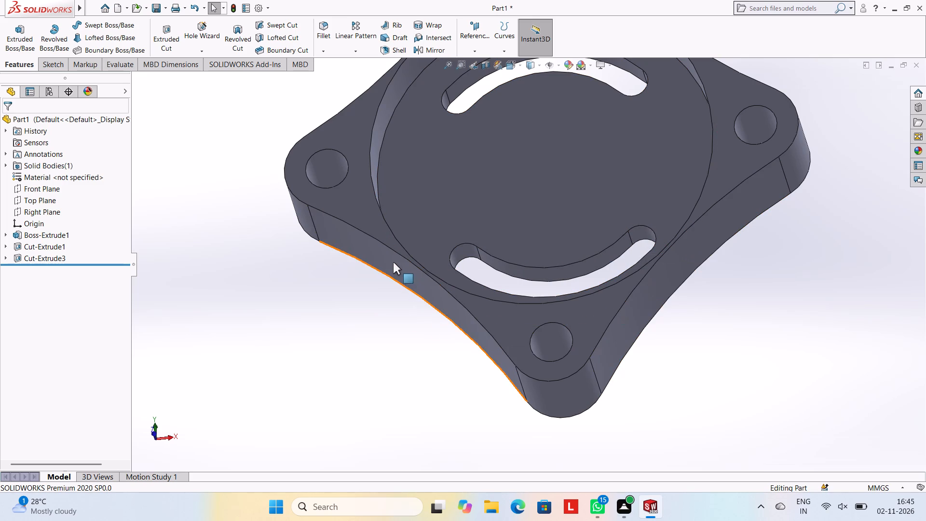
scroll(557, 212, up, 3)
scroll(562, 204, down, 1)
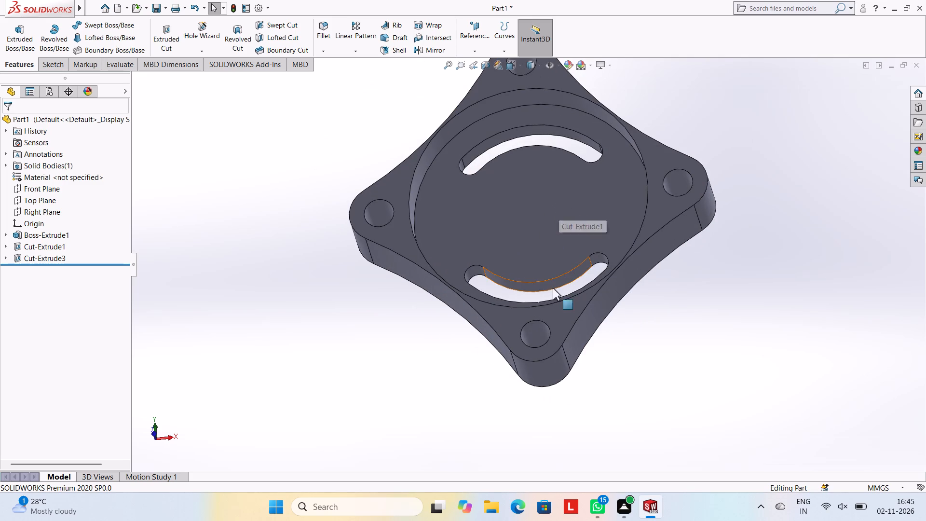
scroll(540, 220, down, 4)
scroll(540, 220, up, 4)
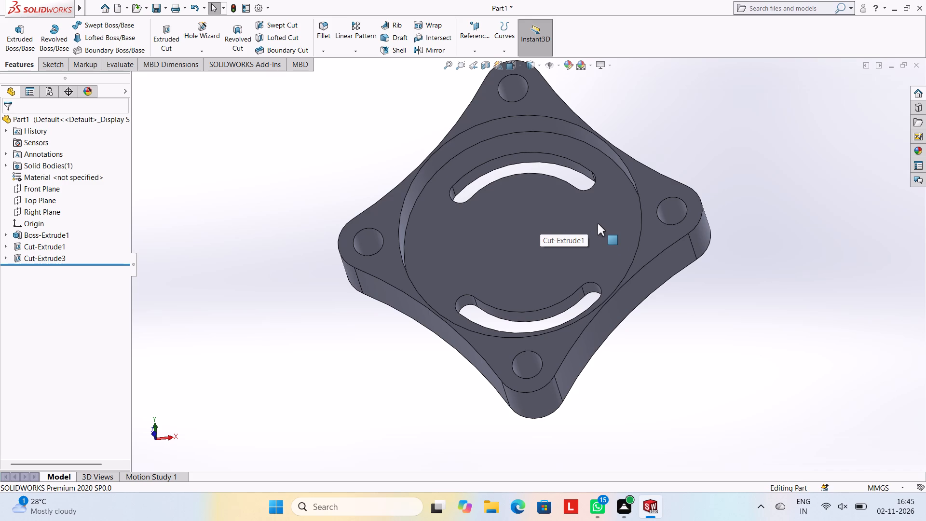
scroll(604, 270, up, 2)
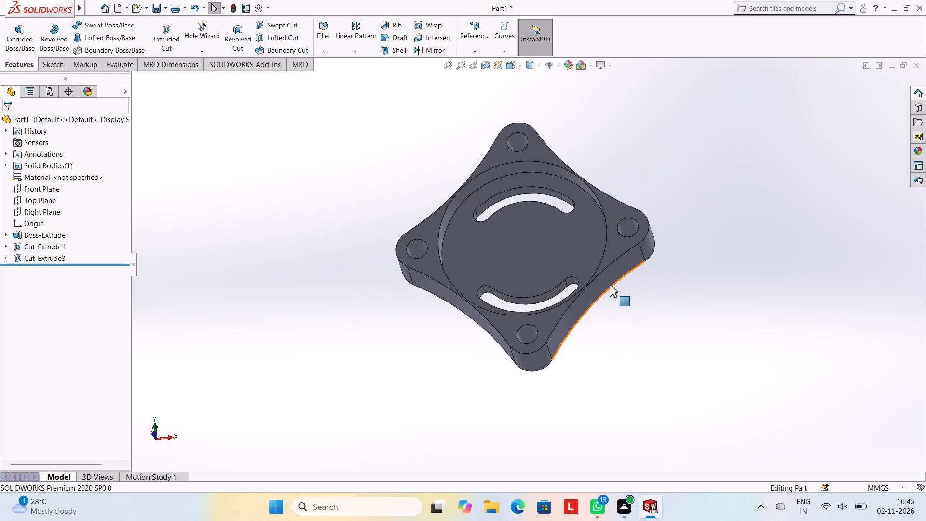
scroll(629, 211, up, 1)
scroll(635, 215, down, 3)
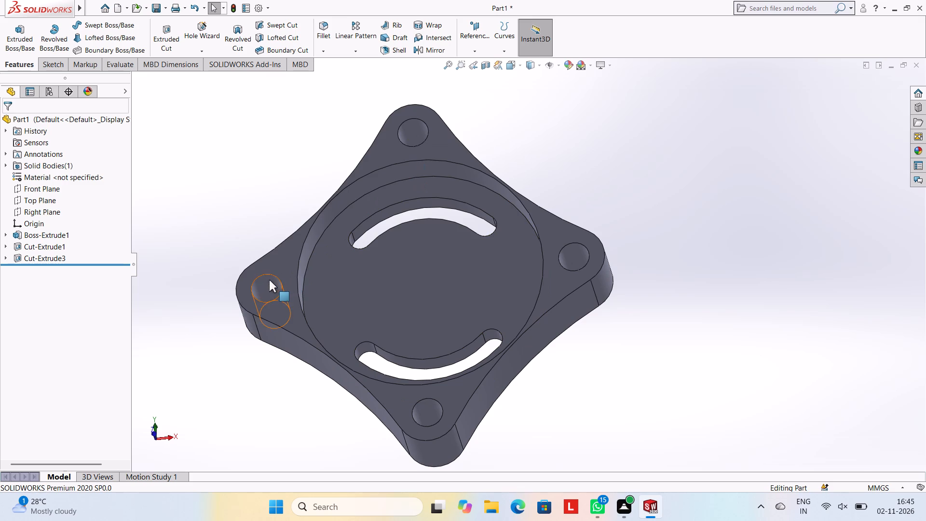
scroll(466, 301, down, 1)
scroll(469, 301, up, 1)
scroll(469, 301, down, 2)
scroll(417, 281, up, 1)
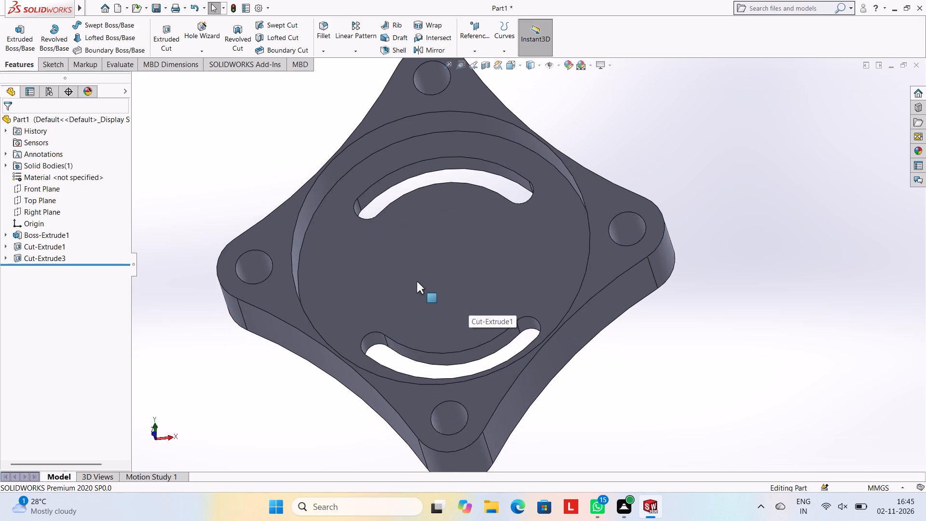
scroll(419, 282, up, 1)
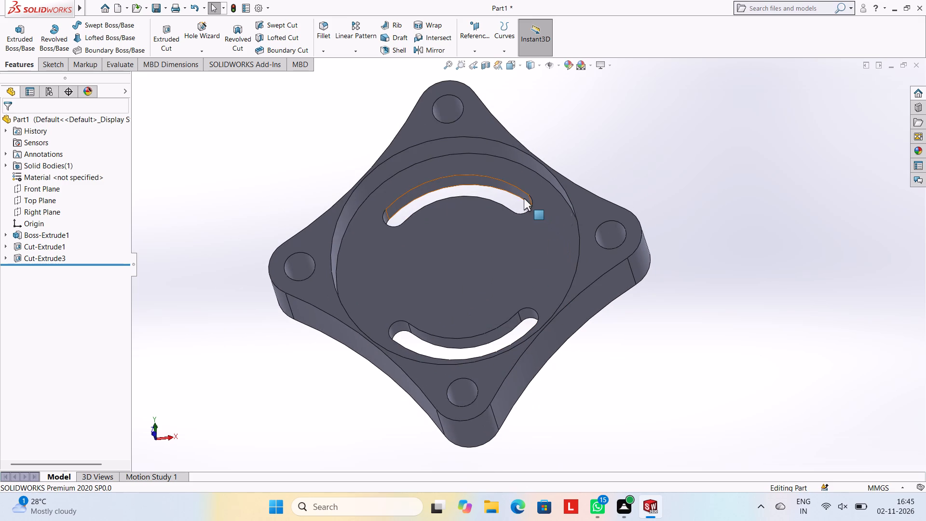
scroll(465, 329, down, 2)
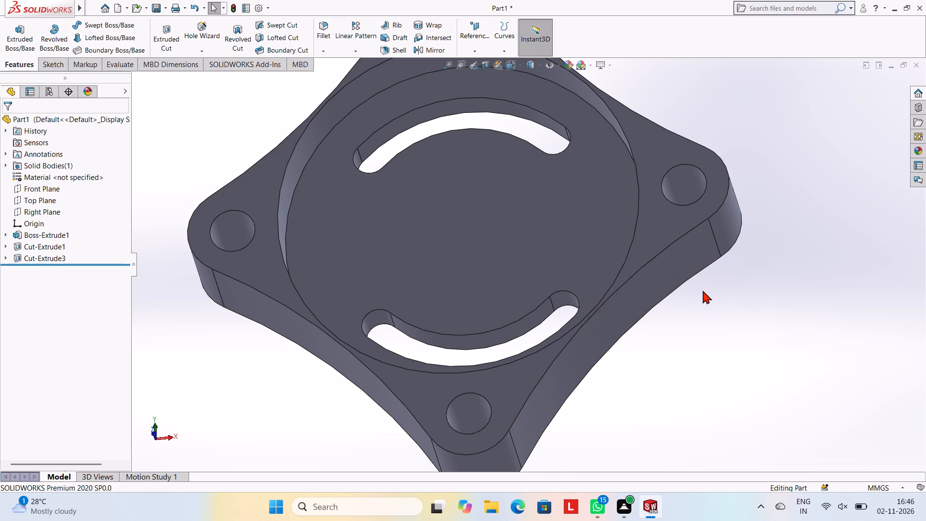
Sketch a 14 mm radius circle centred on the origin on the circular pocket floor.
middle_drag(693, 287, 707, 322)
click(486, 240)
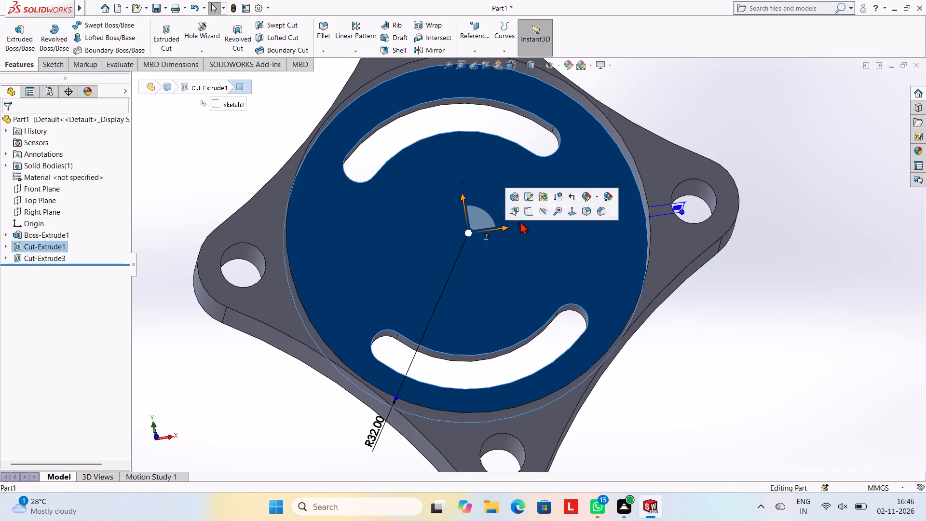
click(528, 214)
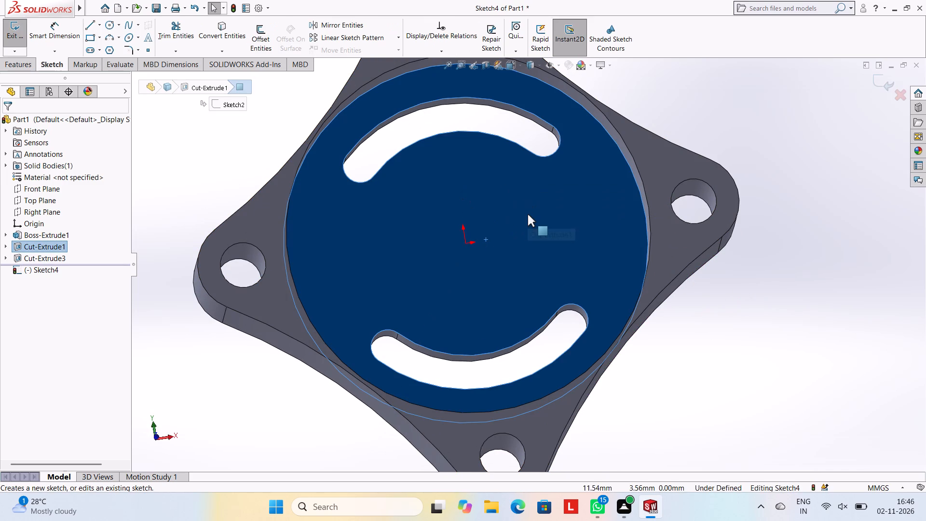
key(ctrl+8)
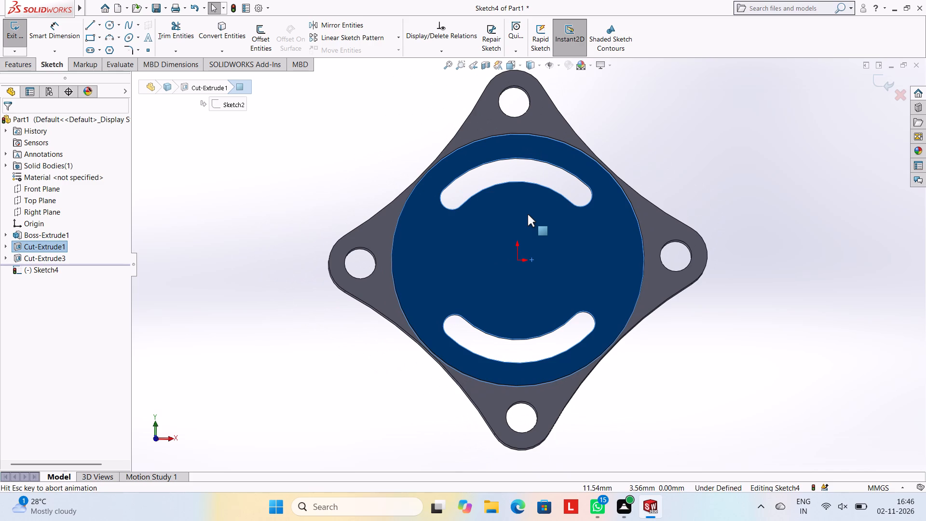
scroll(533, 216, down, 3)
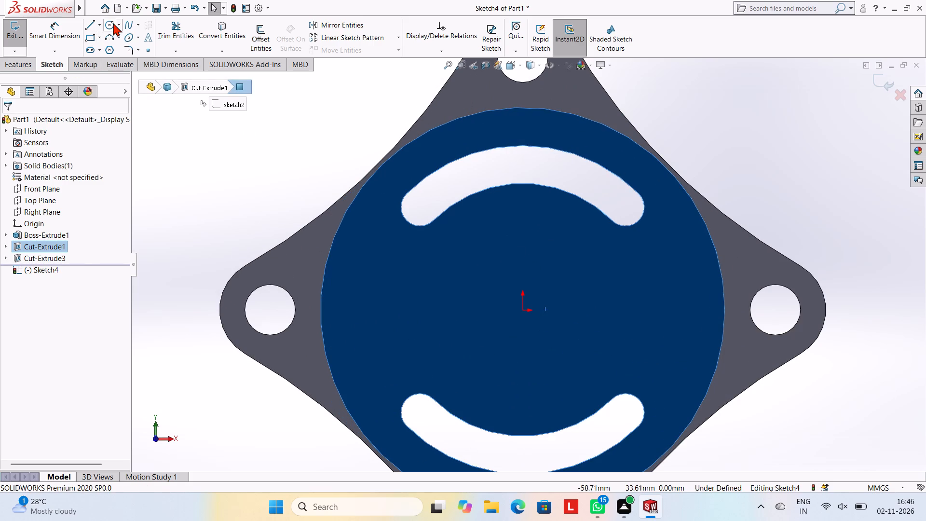
click(113, 23)
click(523, 310)
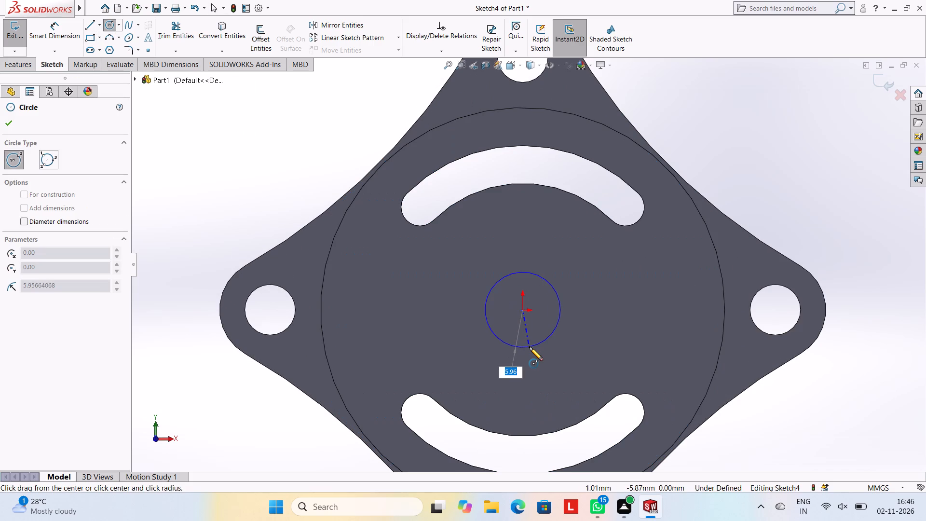
text(14)
key(Return)
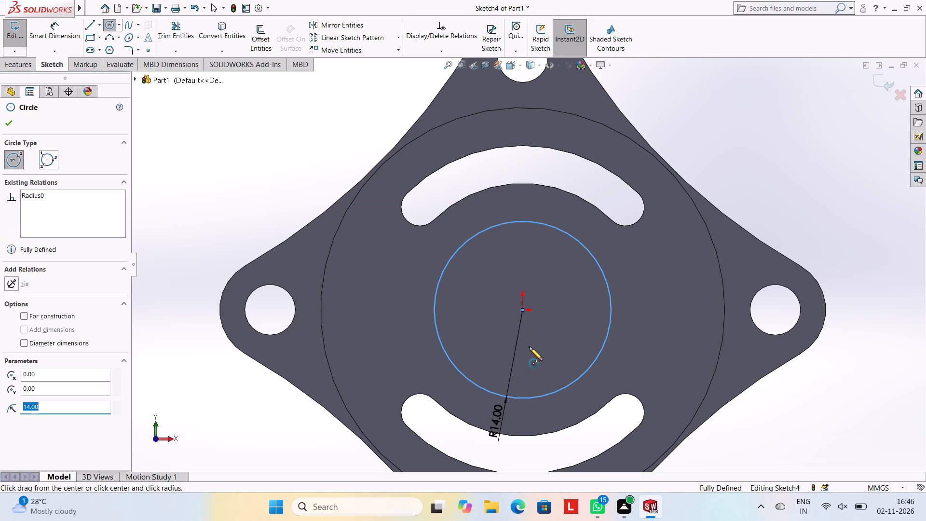
key(Escape)
key(Escape)
key(Escape)
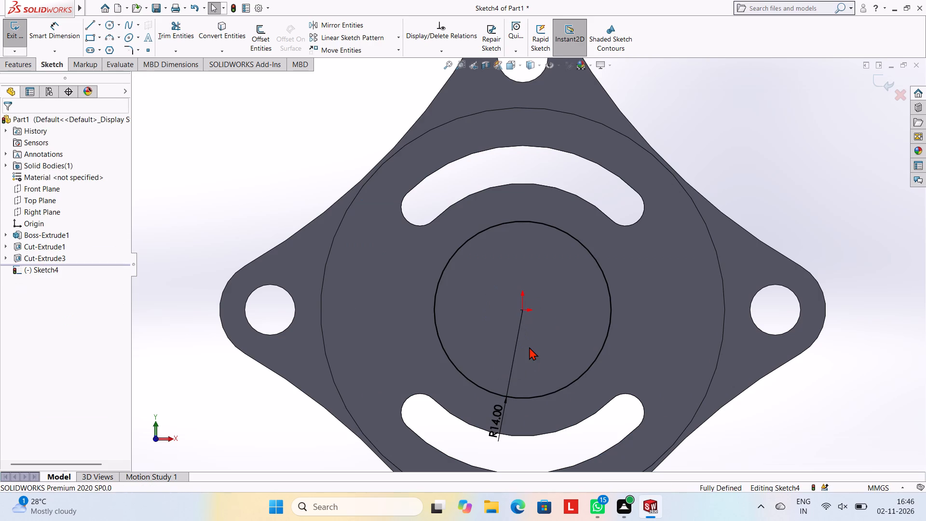
Start a Boss-Extrude of the circle from the sketch plane with a blind depth of 16 mm.
click(18, 63)
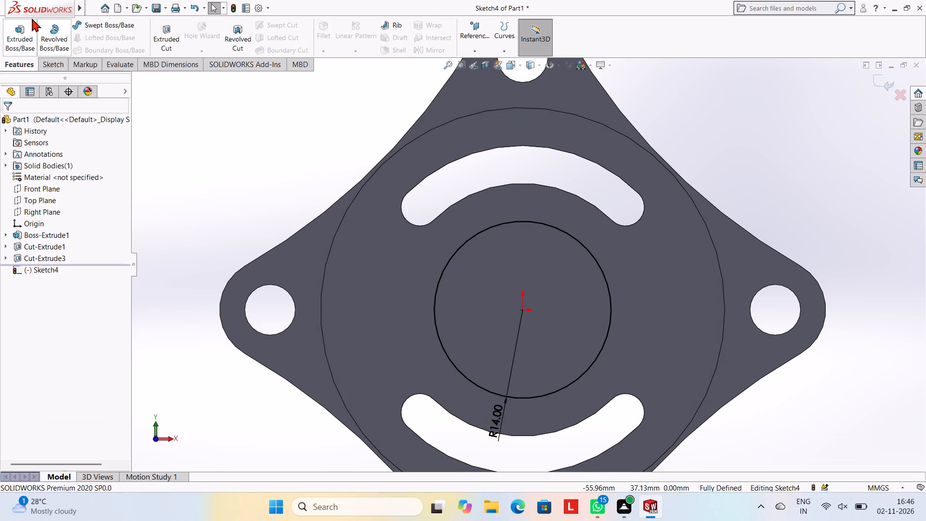
click(17, 45)
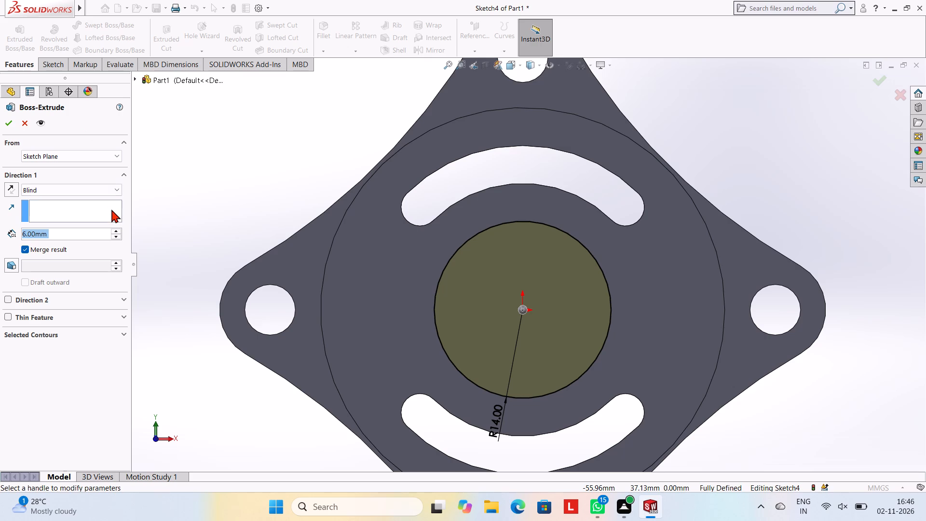
text(16)
key(Return)
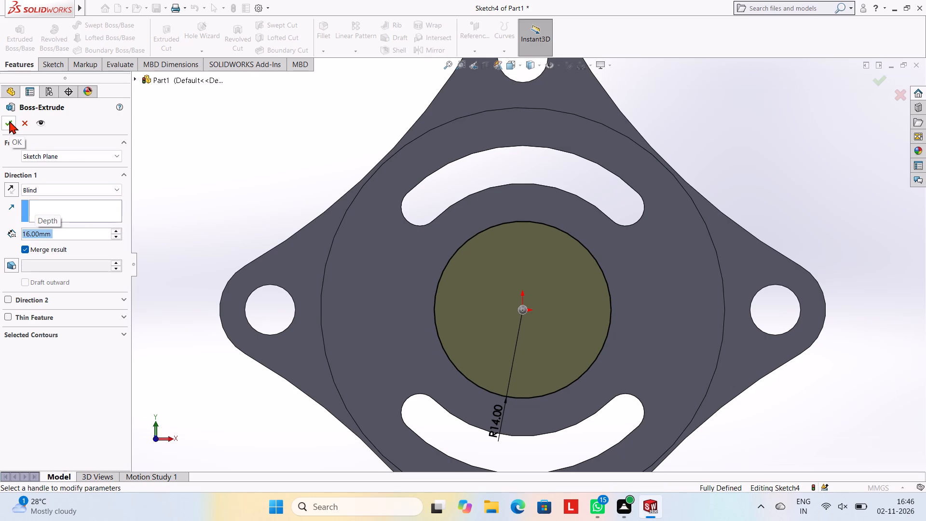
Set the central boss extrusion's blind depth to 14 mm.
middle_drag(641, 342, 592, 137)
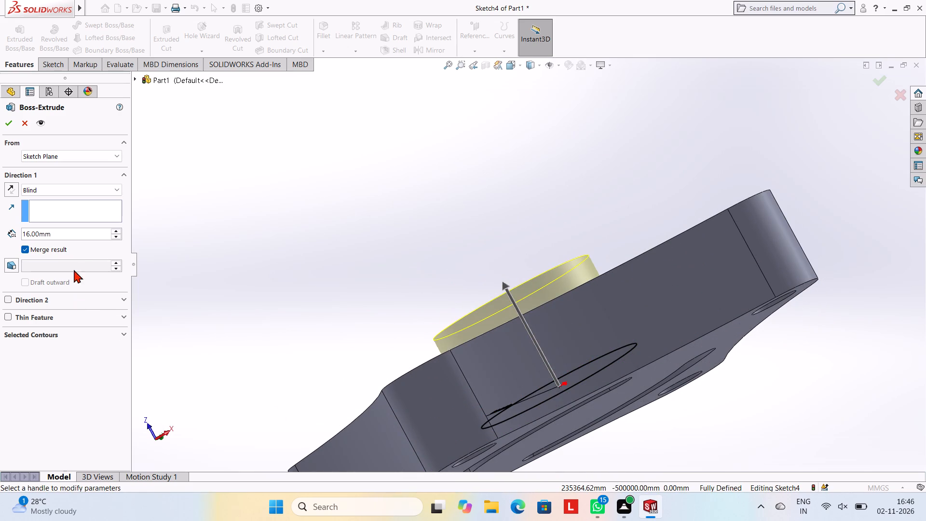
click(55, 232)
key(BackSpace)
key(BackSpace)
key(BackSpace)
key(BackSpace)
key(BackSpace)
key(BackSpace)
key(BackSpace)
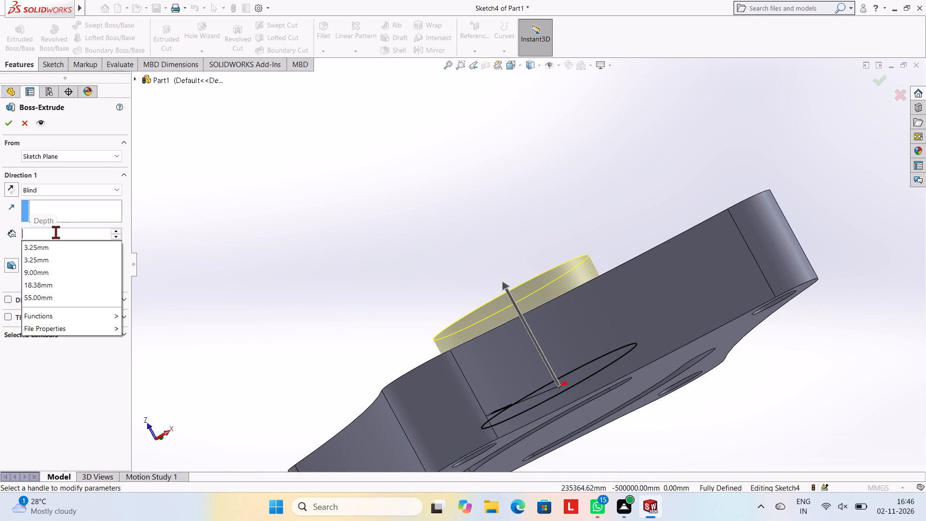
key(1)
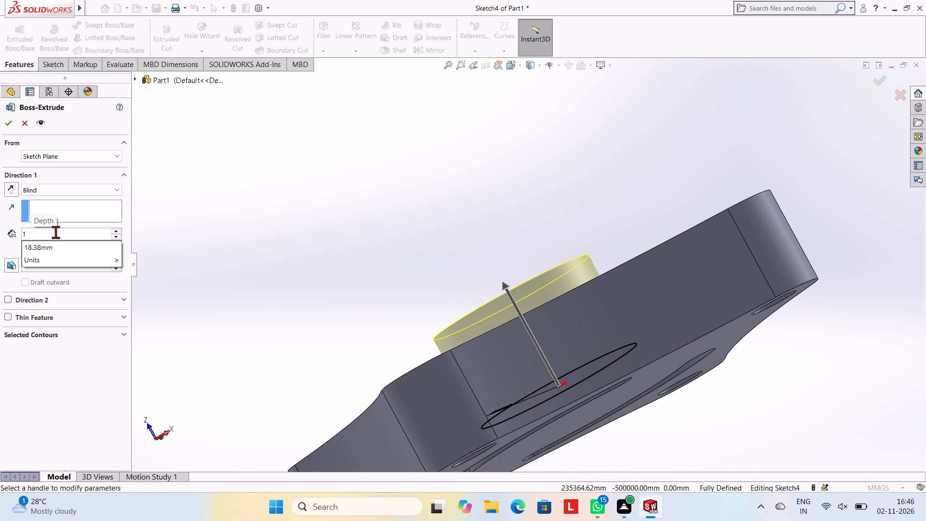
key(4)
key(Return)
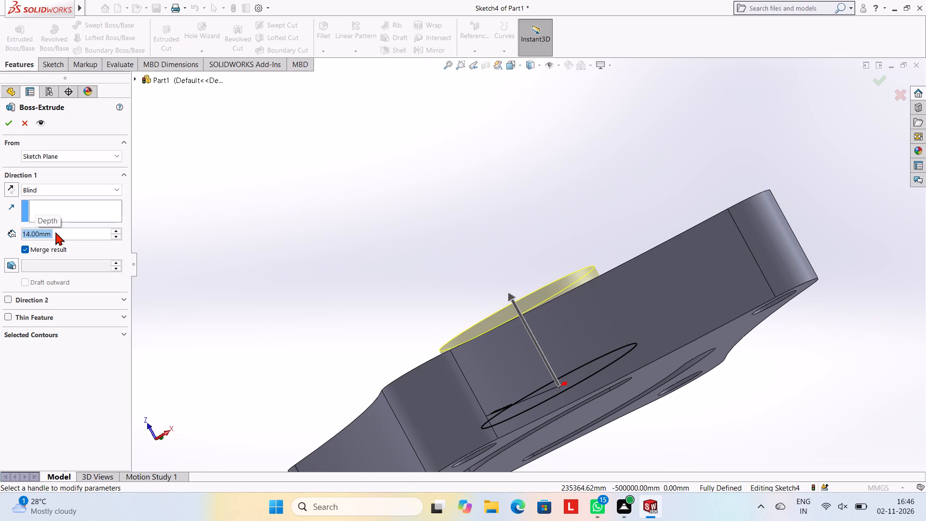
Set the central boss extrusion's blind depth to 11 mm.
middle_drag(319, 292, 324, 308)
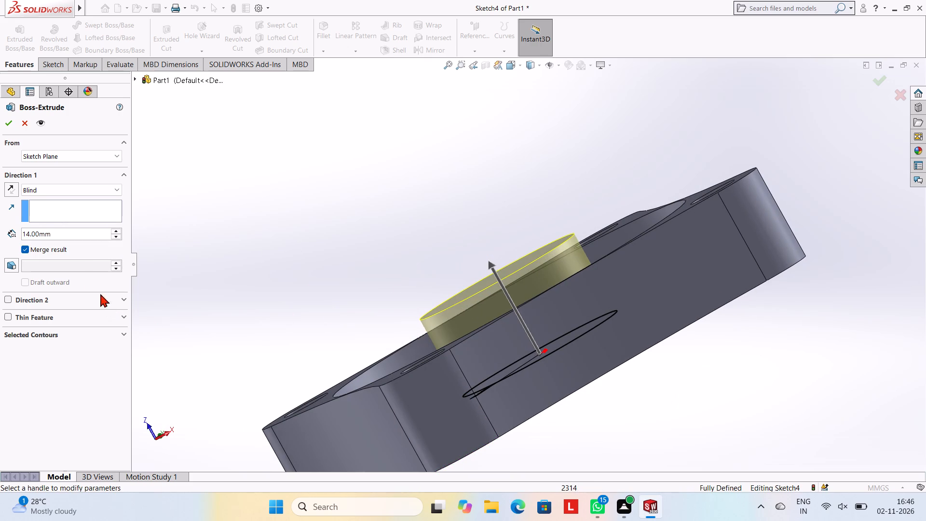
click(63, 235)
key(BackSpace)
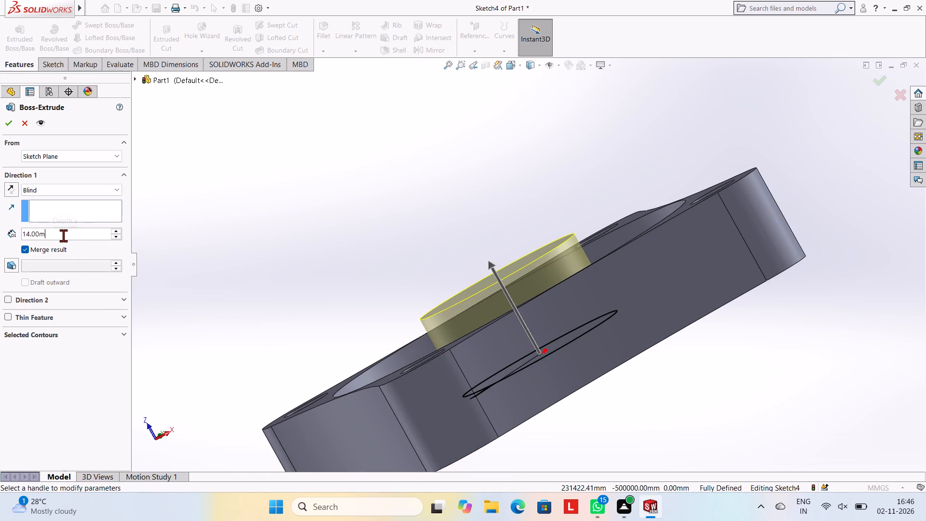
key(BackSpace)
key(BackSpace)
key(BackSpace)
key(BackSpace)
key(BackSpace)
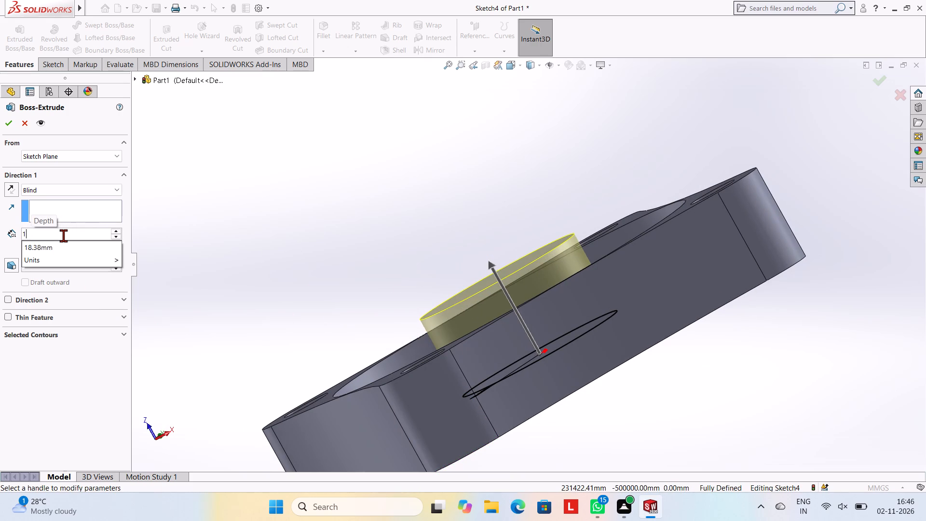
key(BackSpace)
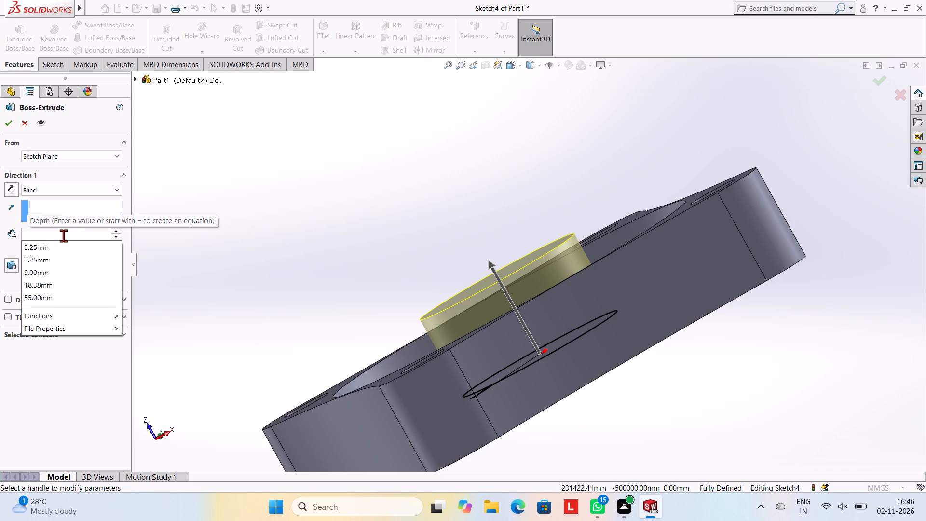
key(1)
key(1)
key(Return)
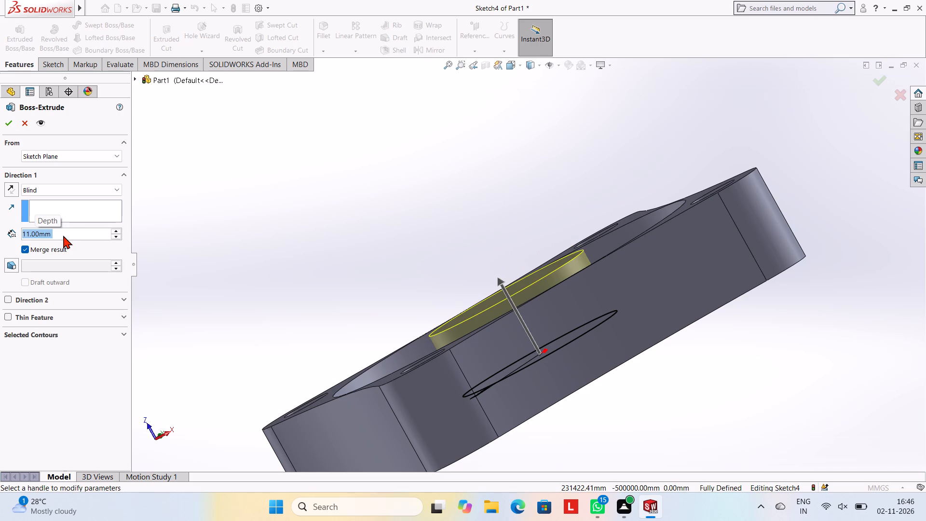
Set the central boss extrusion's blind depth to 10 mm and finish the feature.
text(10)
key(Return)
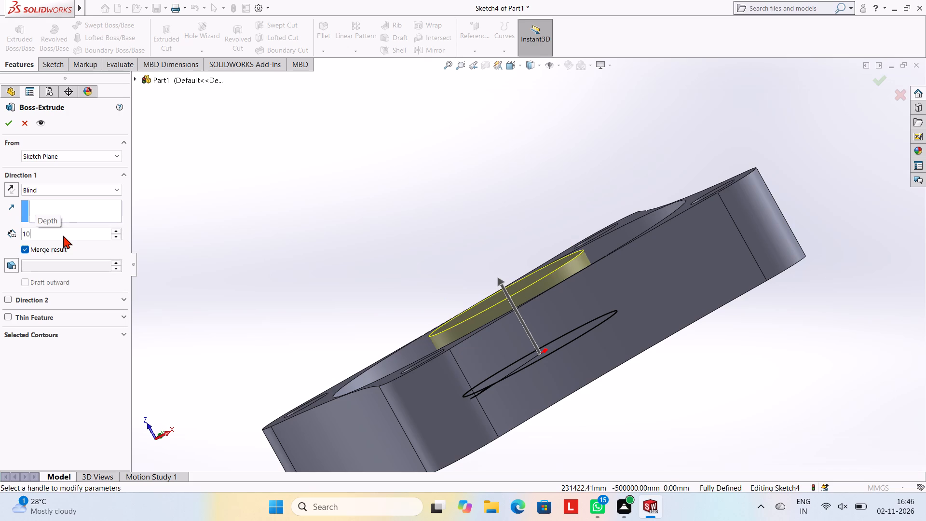
middle_drag(527, 314, 514, 322)
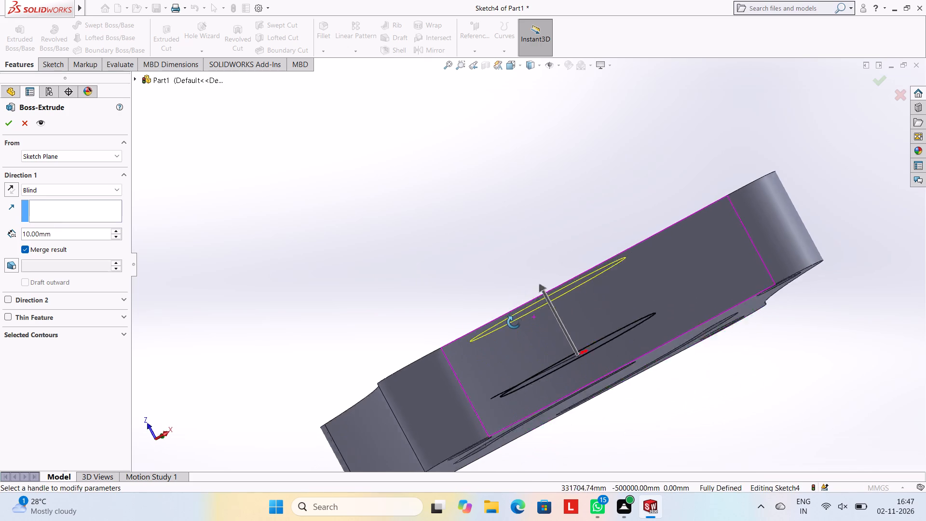
middle_drag(514, 322, 511, 324)
scroll(486, 274, up, 2)
middle_drag(434, 260, 447, 267)
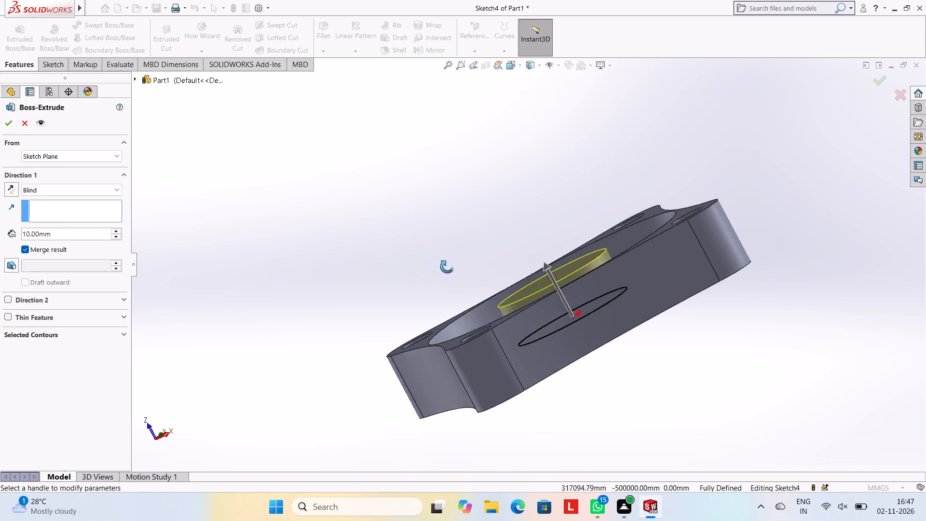
middle_drag(447, 267, 449, 268)
scroll(439, 278, up, 1)
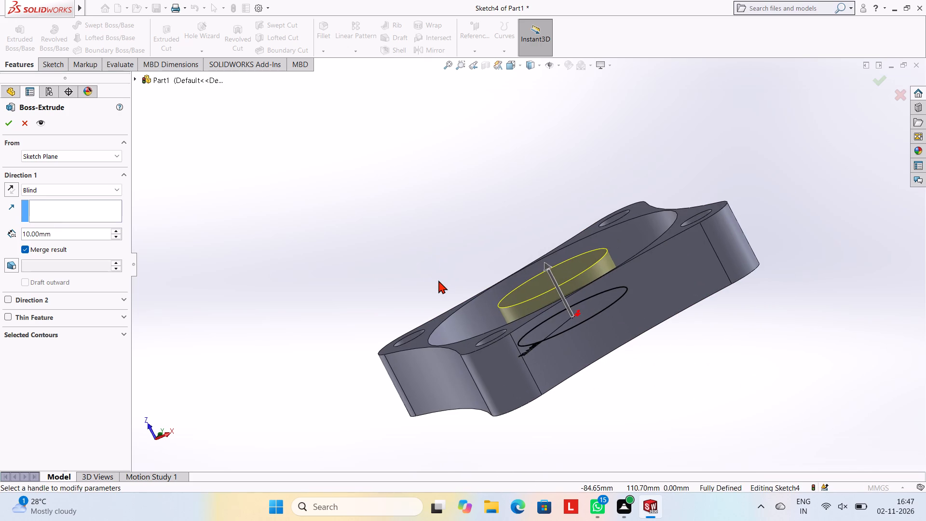
click(8, 122)
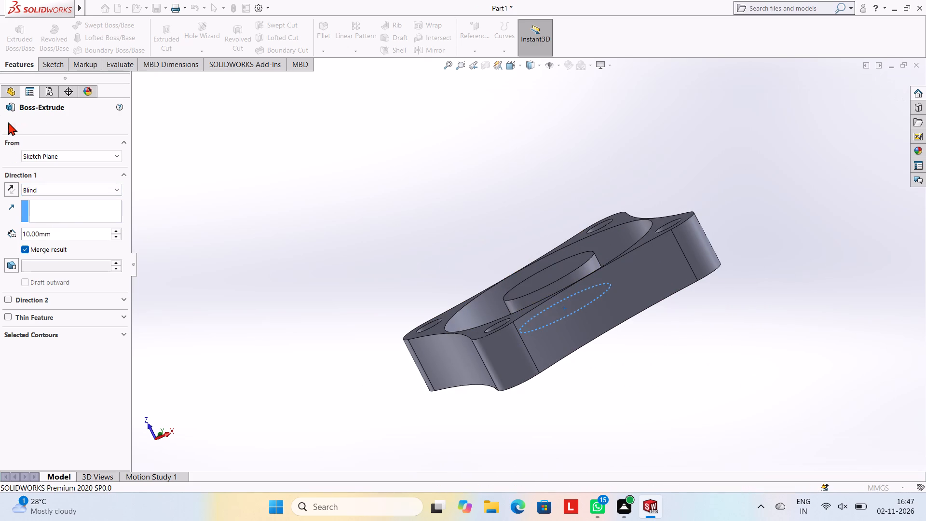
click(262, 172)
Sketch a 14 mm radius circle centred on the origin on the flange's flat back face, opposite the pocket.
middle_drag(327, 212, 383, 285)
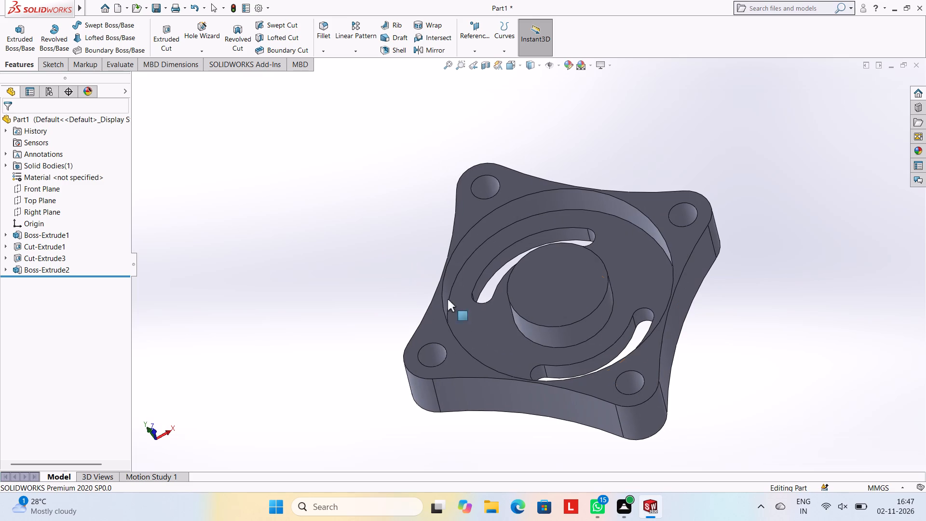
middle_drag(583, 281, 527, 219)
middle_drag(681, 313, 680, 310)
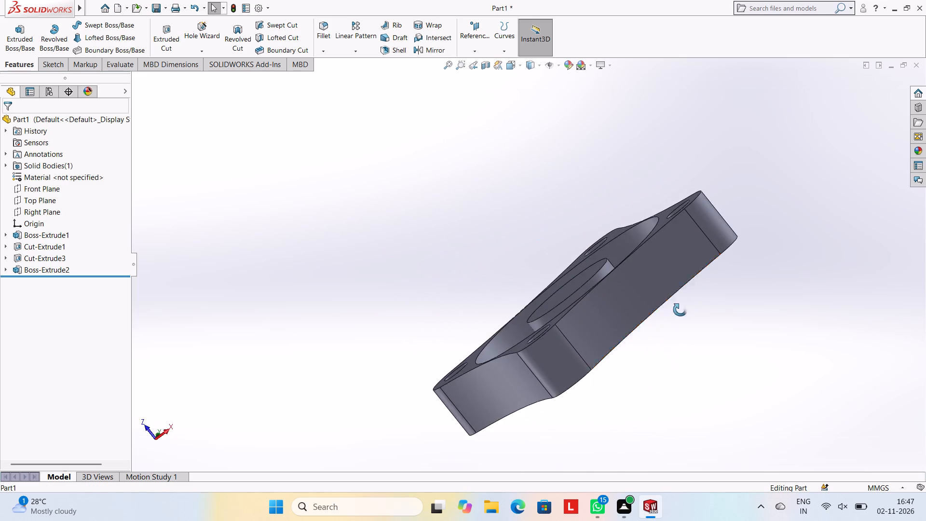
middle_drag(680, 310, 628, 169)
click(585, 306)
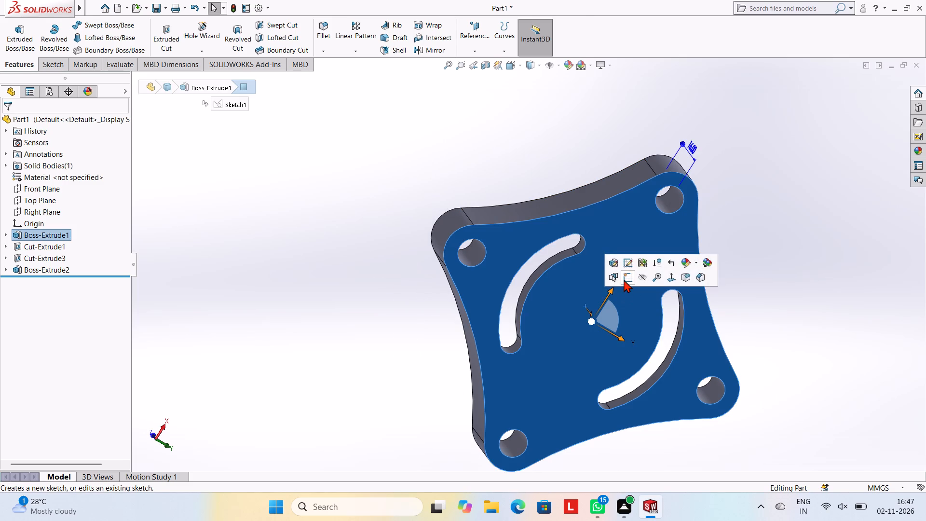
click(624, 279)
key(ctrl+8)
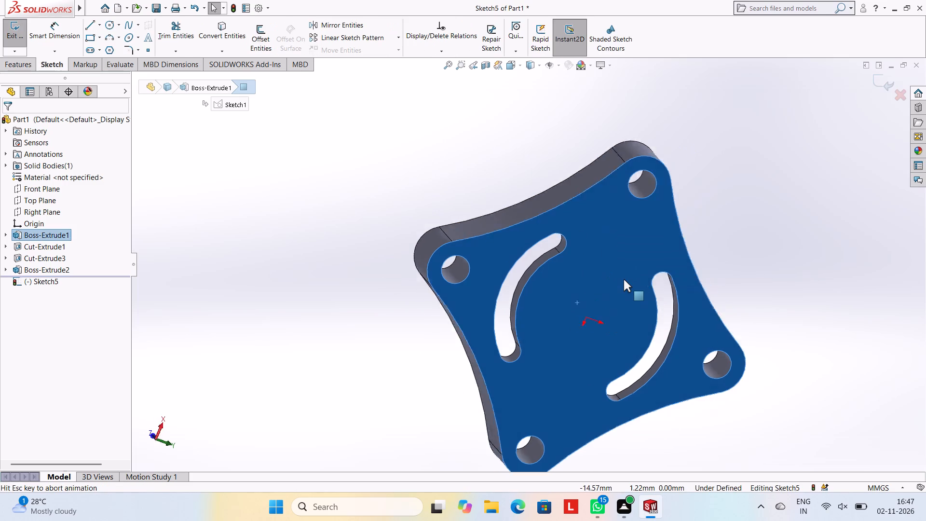
scroll(579, 266, down, 1)
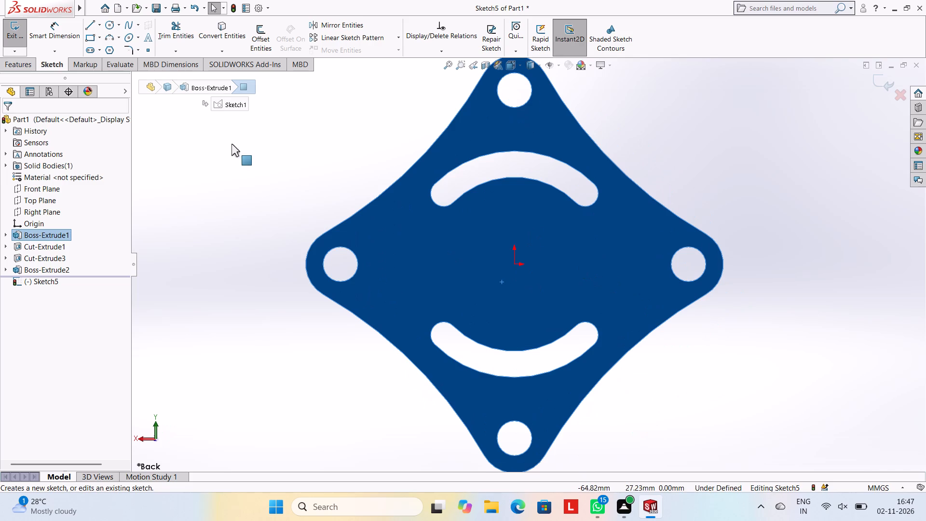
click(109, 27)
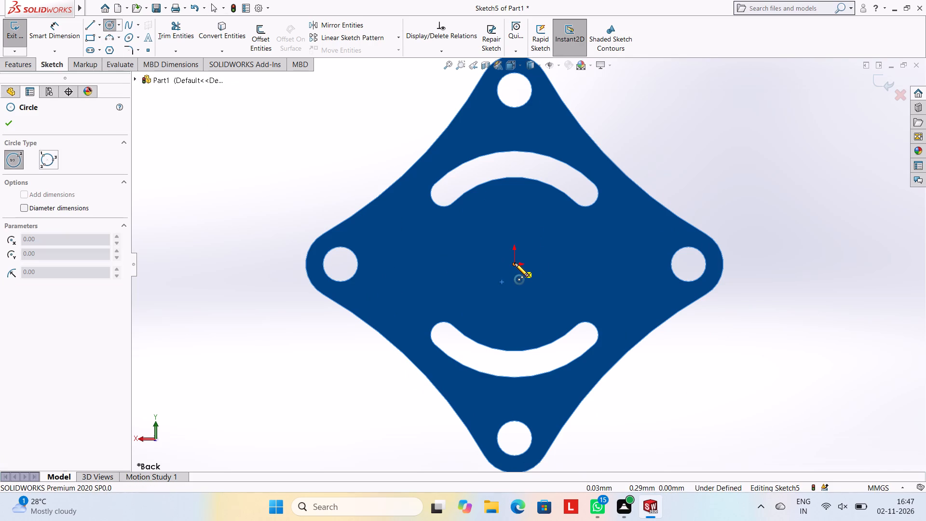
click(515, 264)
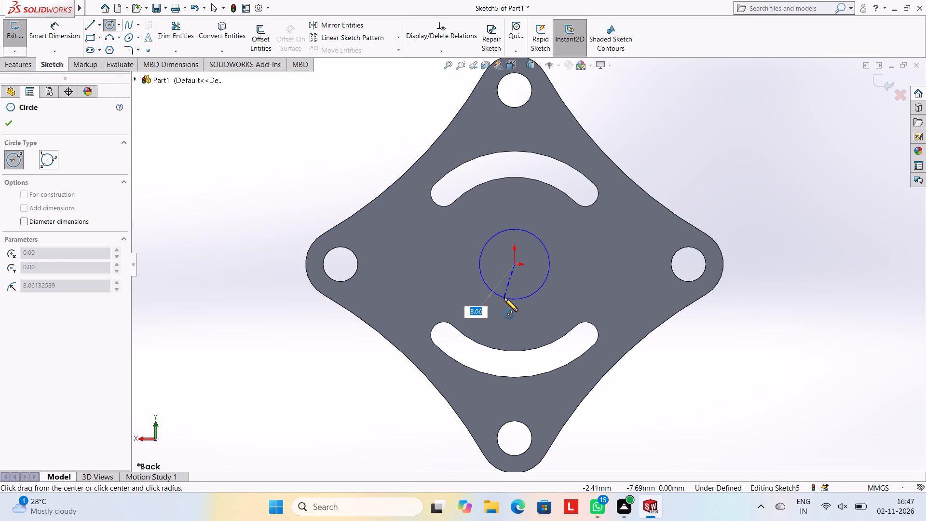
text(14)
key(Return)
key(Escape)
key(Escape)
key(Escape)
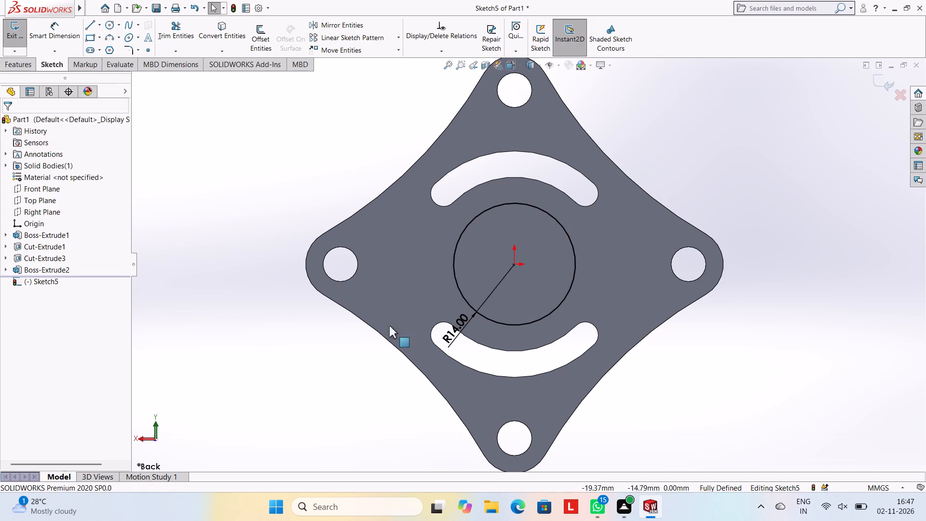
Extrude the back-face circle as a boss away from the flange with a blind depth of 34 mm.
click(20, 66)
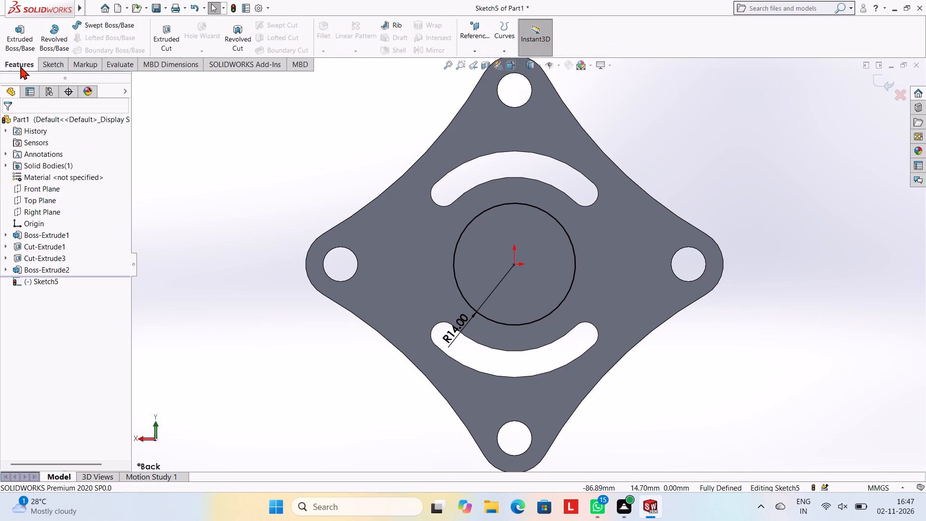
click(20, 40)
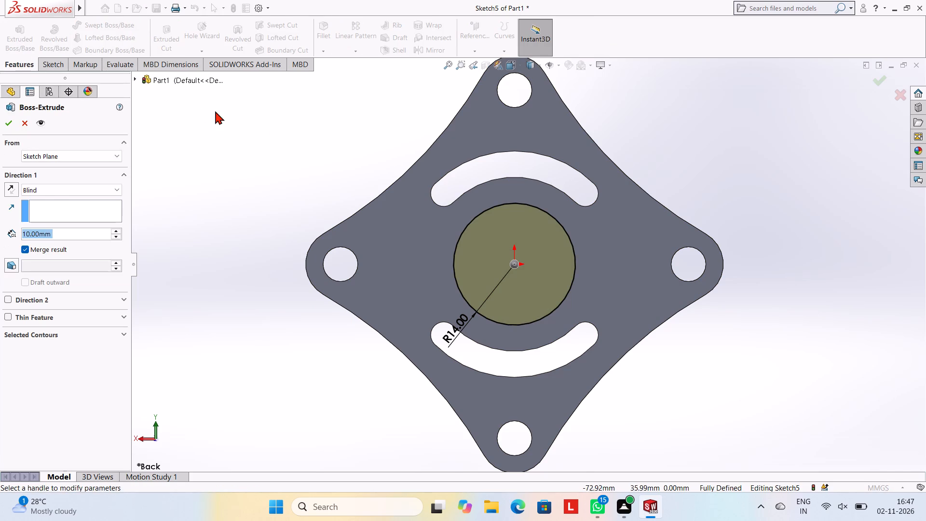
middle_drag(276, 125, 347, 147)
click(64, 233)
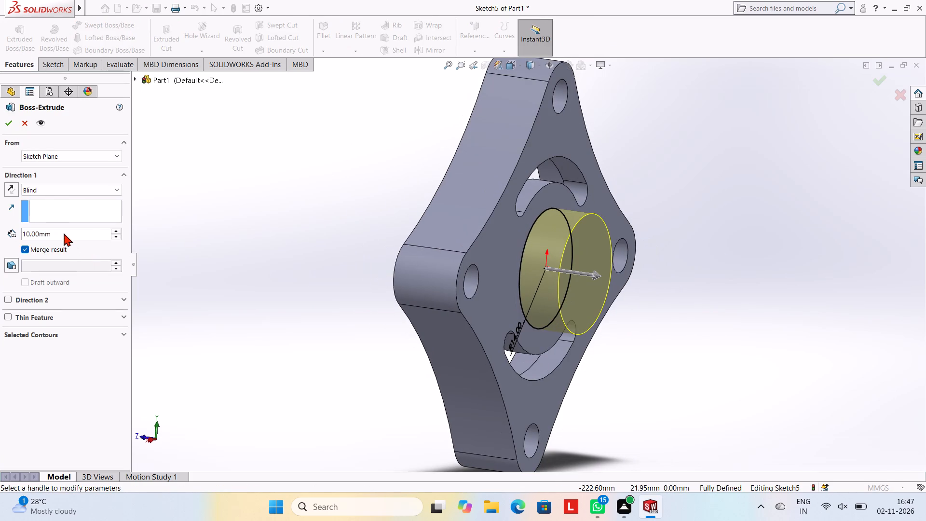
key(BackSpace)
key(BackSpace)
key(BackSpace)
key(BackSpace)
key(BackSpace)
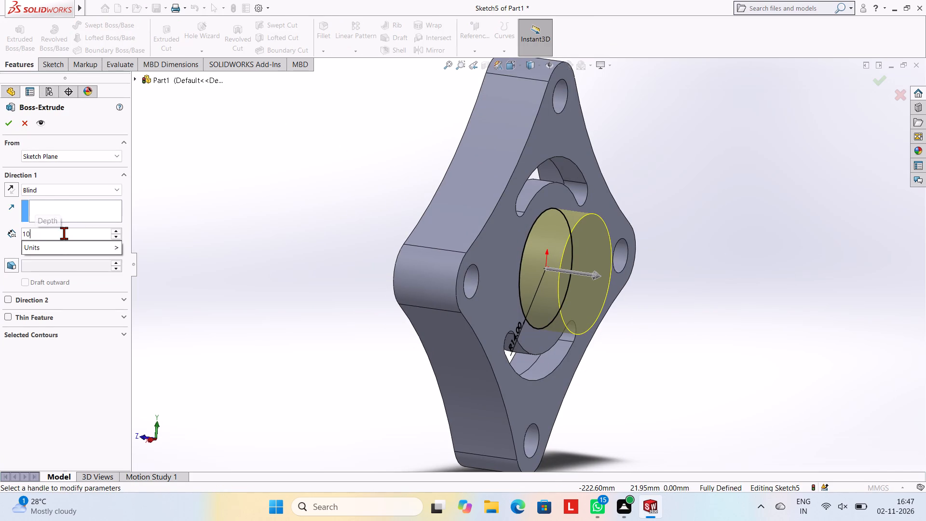
key(BackSpace)
key(BackSpace)
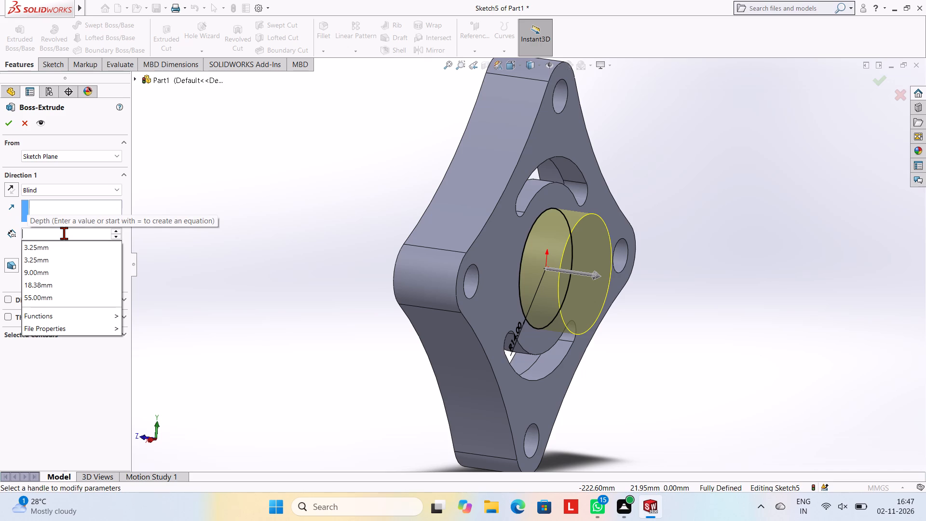
text(34)
key(Return)
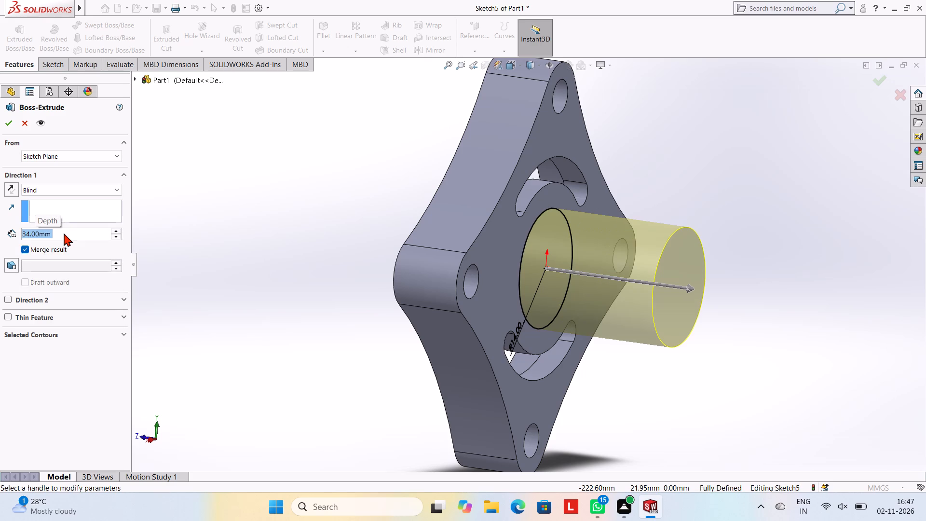
click(7, 119)
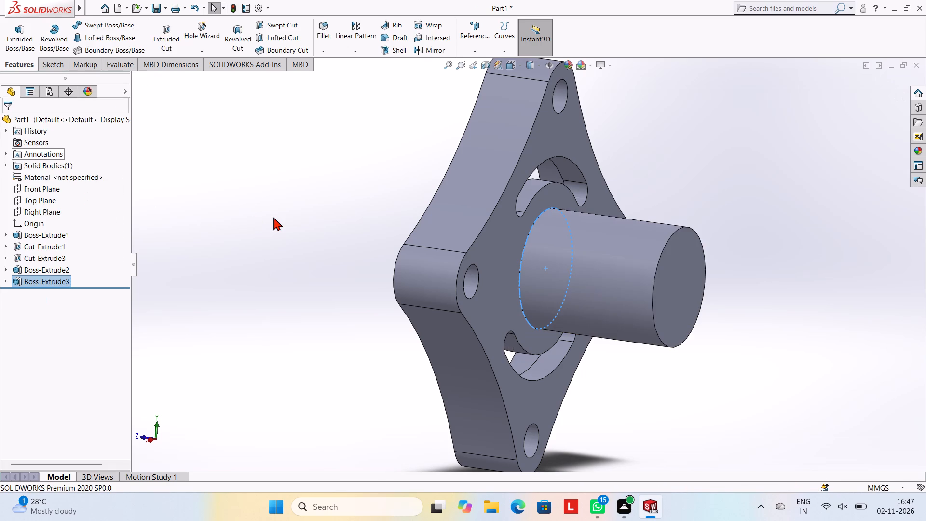
click(273, 217)
Sketch an 8 mm radius circle centred on the origin on the end face of the boss inside the pocket.
middle_drag(414, 207, 481, 166)
middle_drag(491, 223, 531, 184)
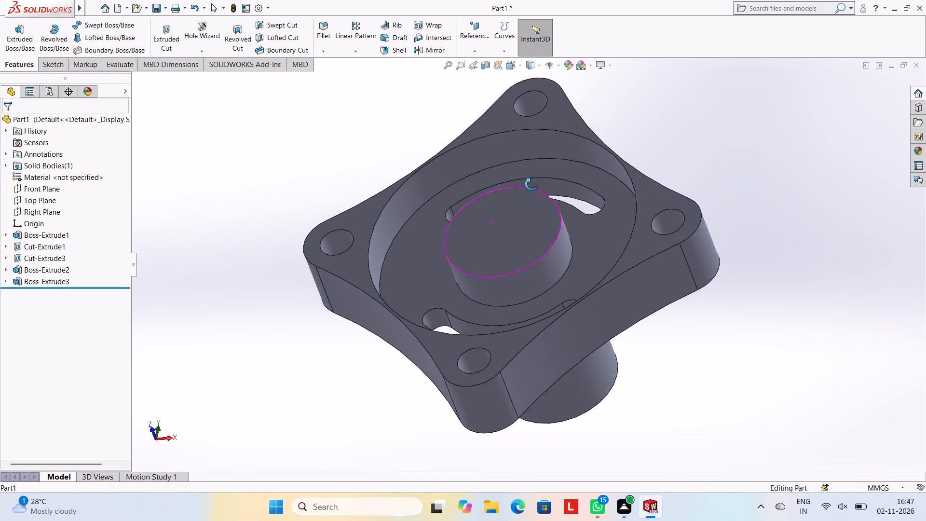
middle_drag(531, 184, 523, 237)
click(505, 221)
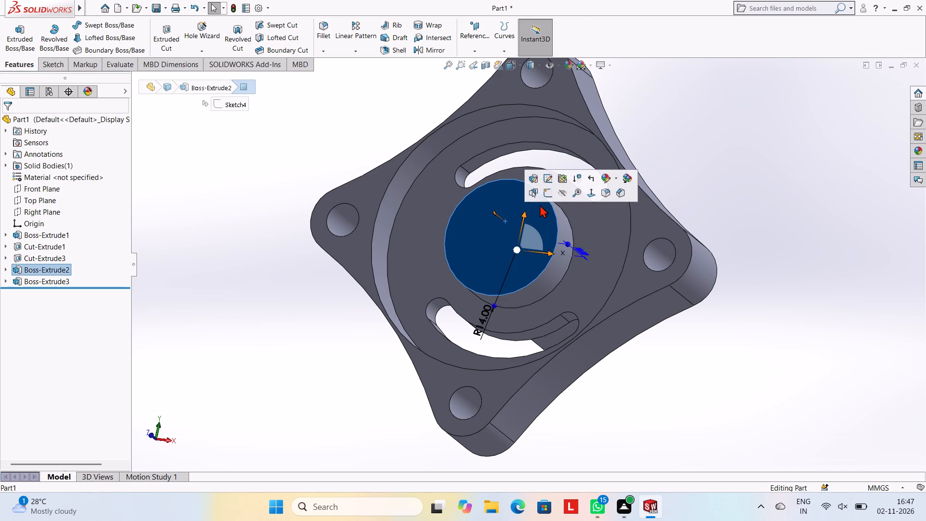
click(550, 193)
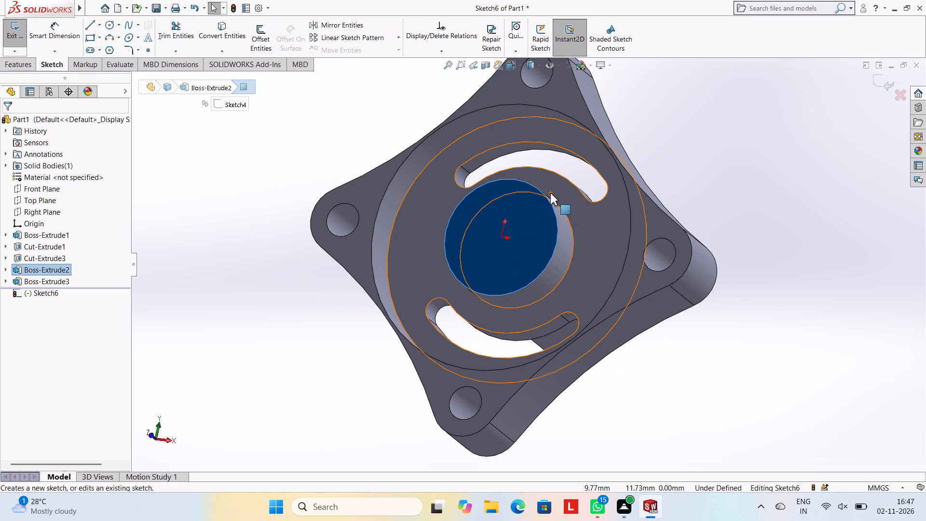
key(ctrl+8)
scroll(572, 192, down, 1)
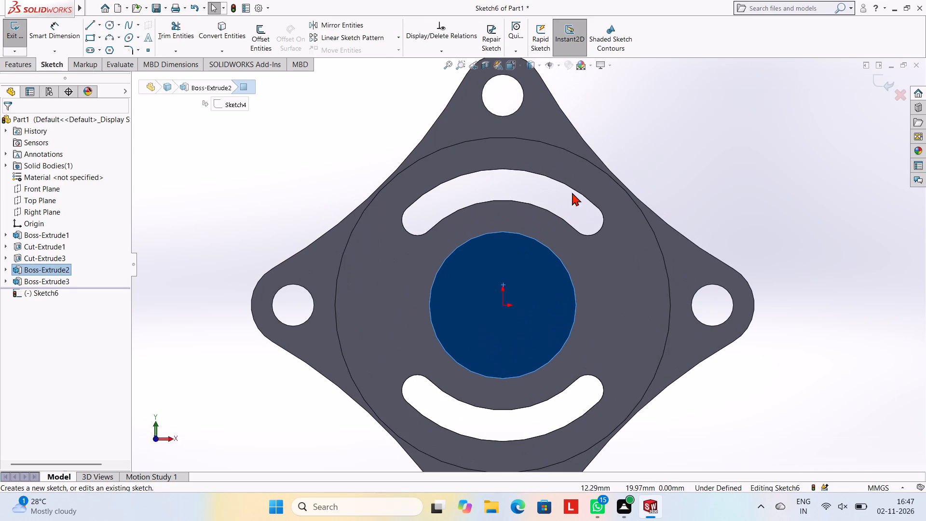
scroll(572, 192, down, 1)
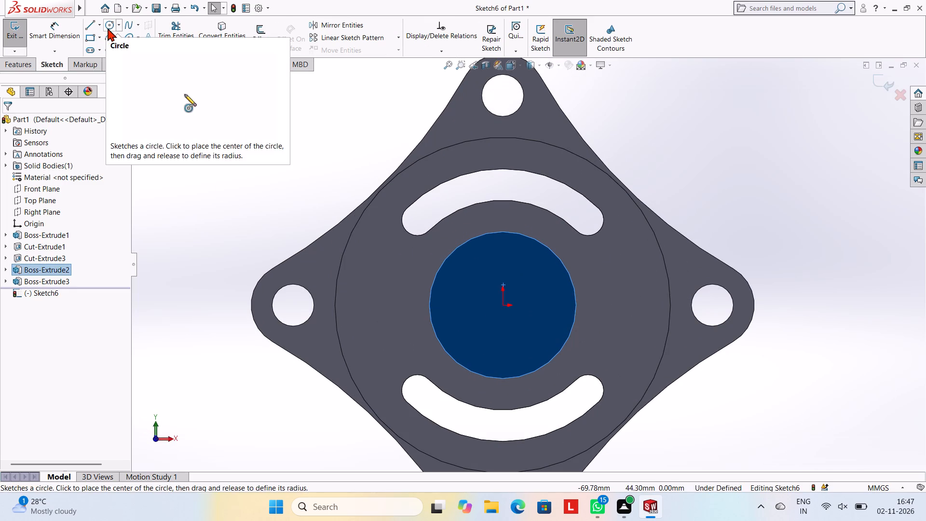
click(108, 28)
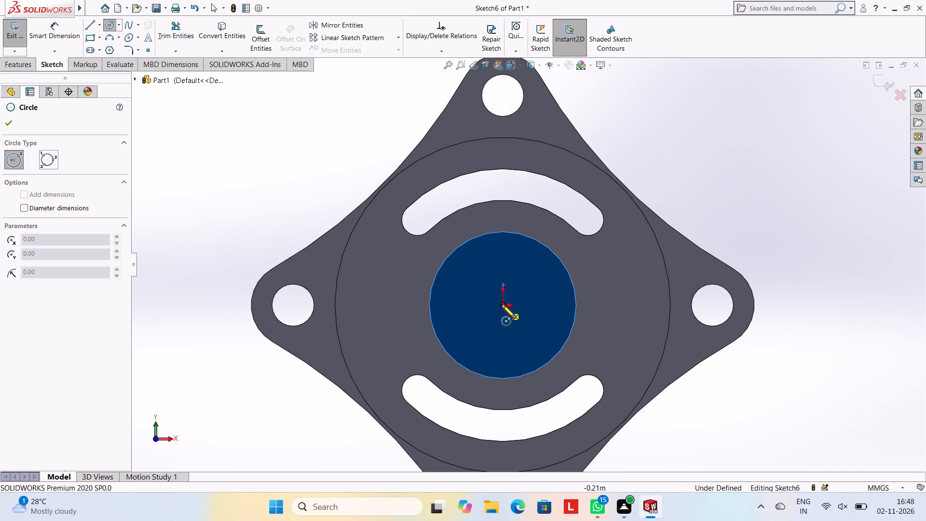
click(502, 305)
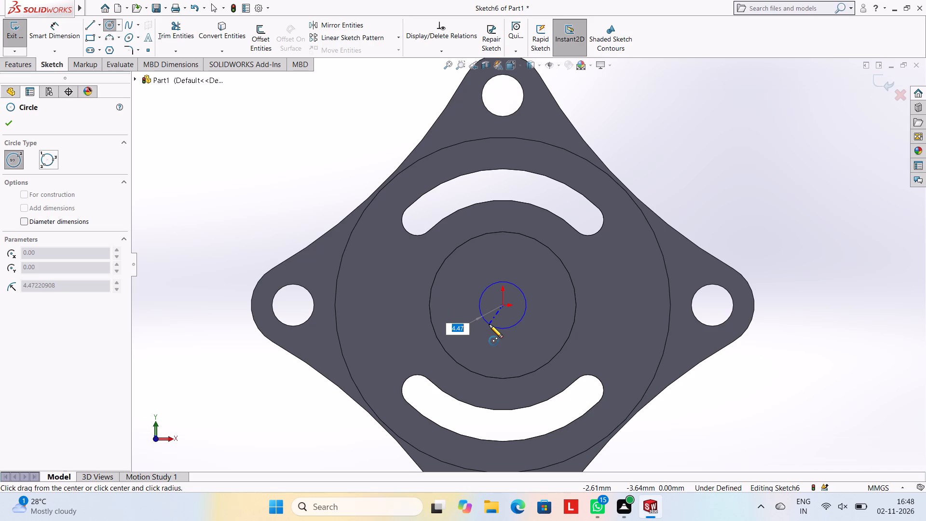
key(8)
key(Return)
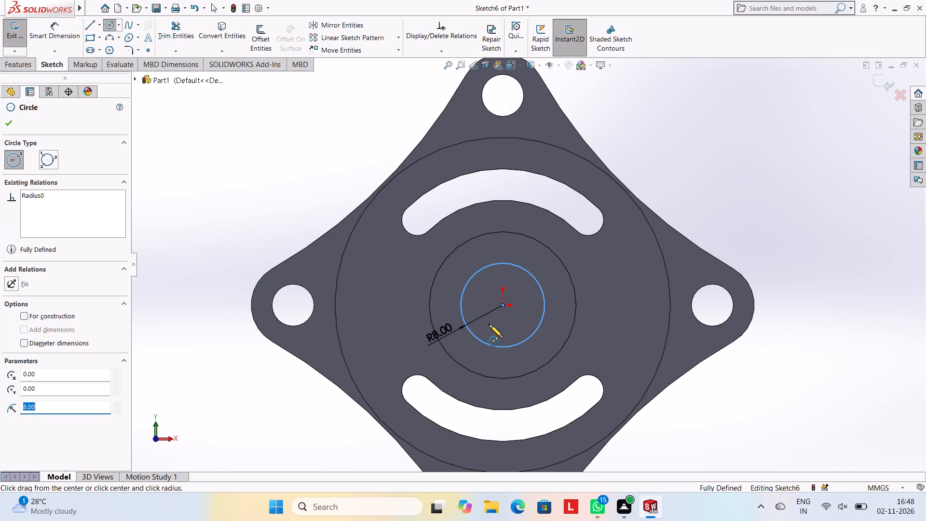
key(Escape)
key(Escape)
key(Escape)
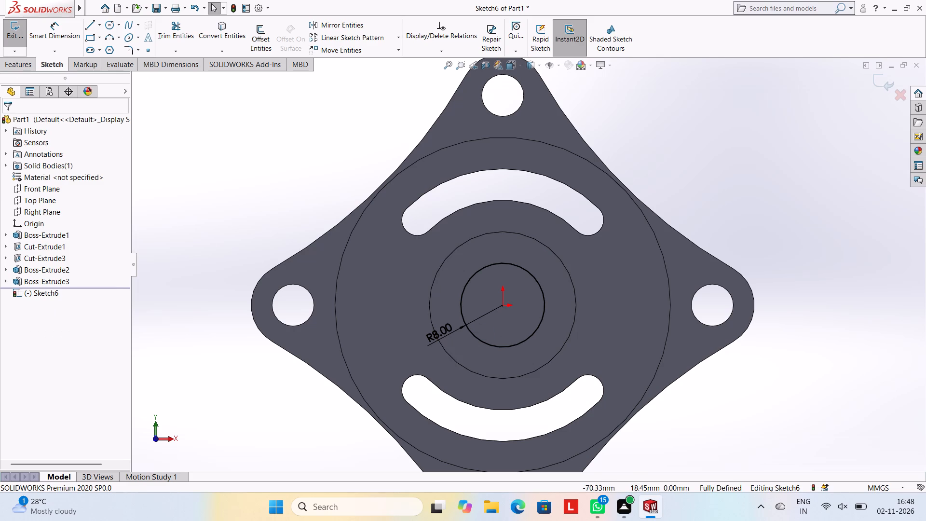
Draw a horizontal line from the origin to the edge of the 8 mm radius circle.
click(91, 26)
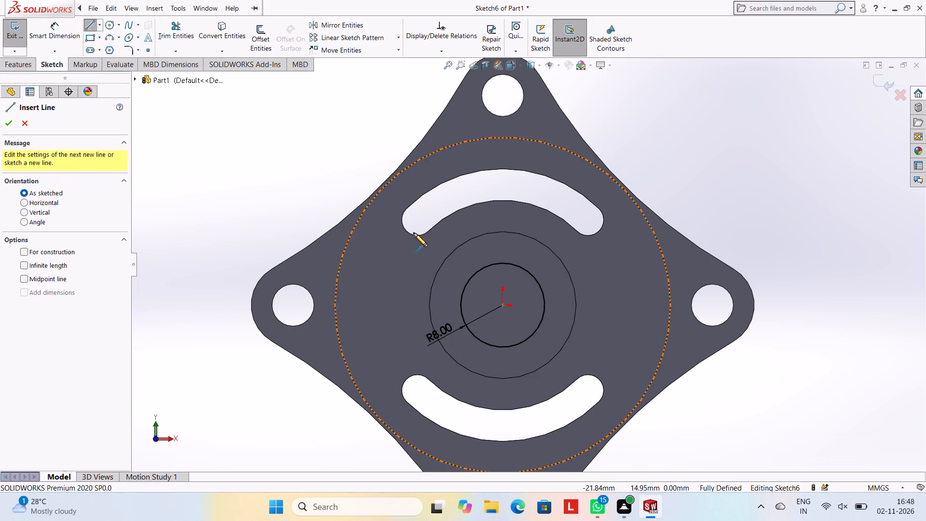
scroll(448, 248, down, 3)
scroll(588, 328, up, 3)
scroll(588, 328, down, 4)
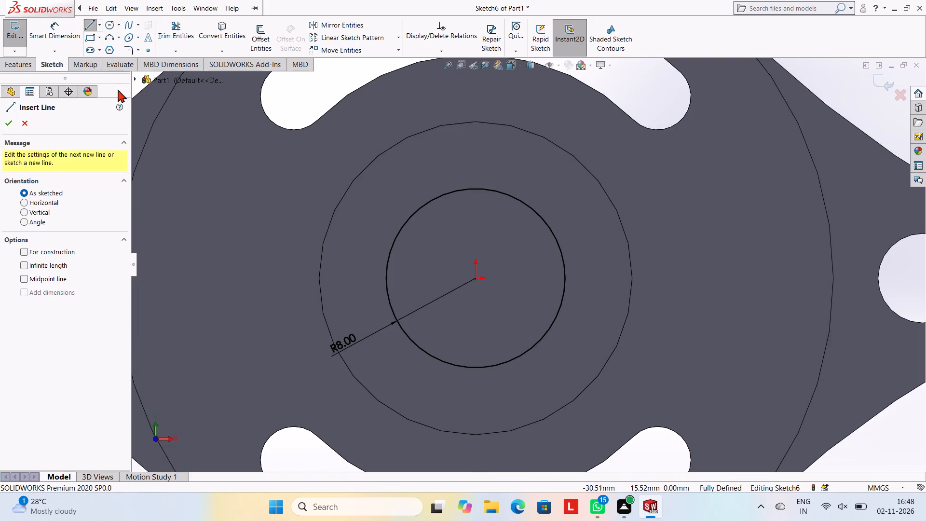
click(475, 277)
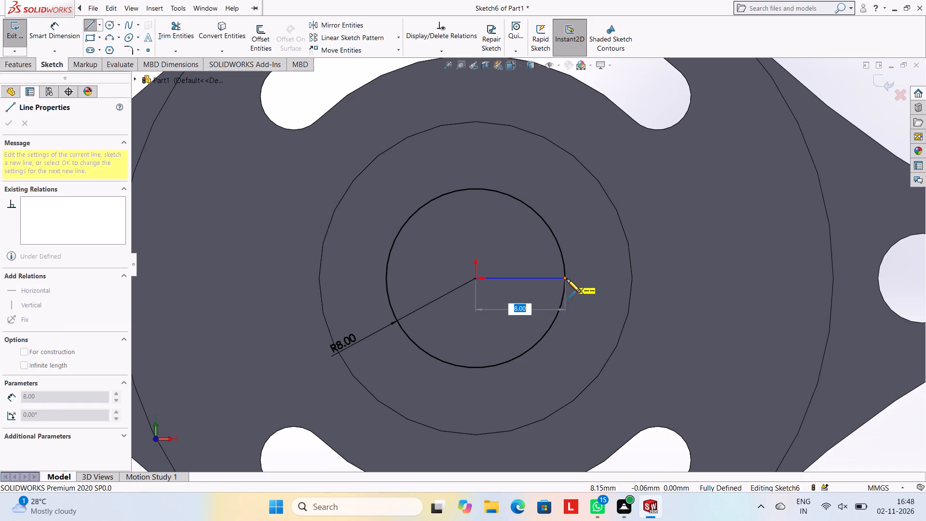
click(567, 279)
key(Escape)
key(Escape)
key(Escape)
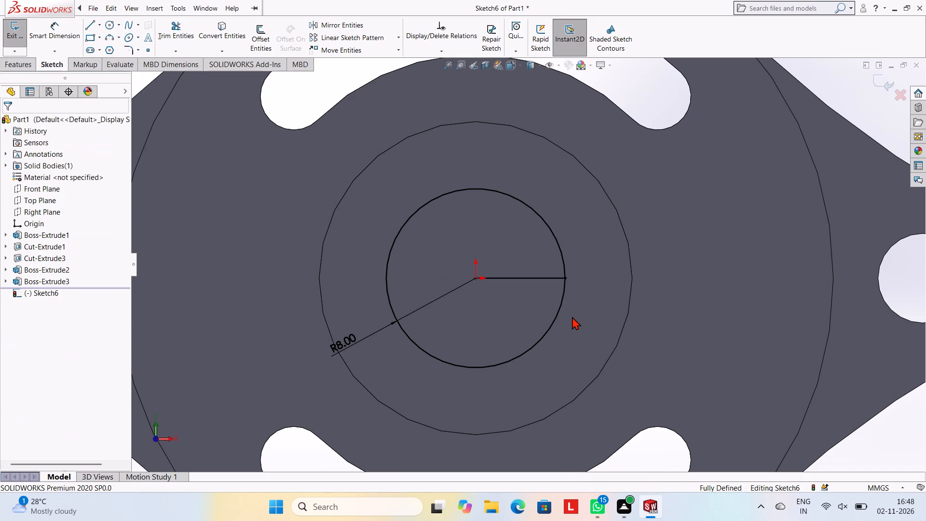
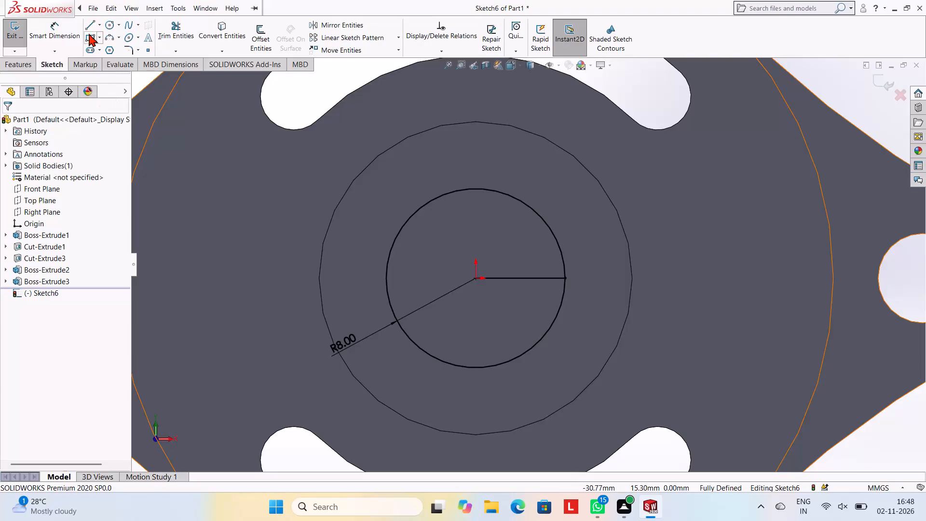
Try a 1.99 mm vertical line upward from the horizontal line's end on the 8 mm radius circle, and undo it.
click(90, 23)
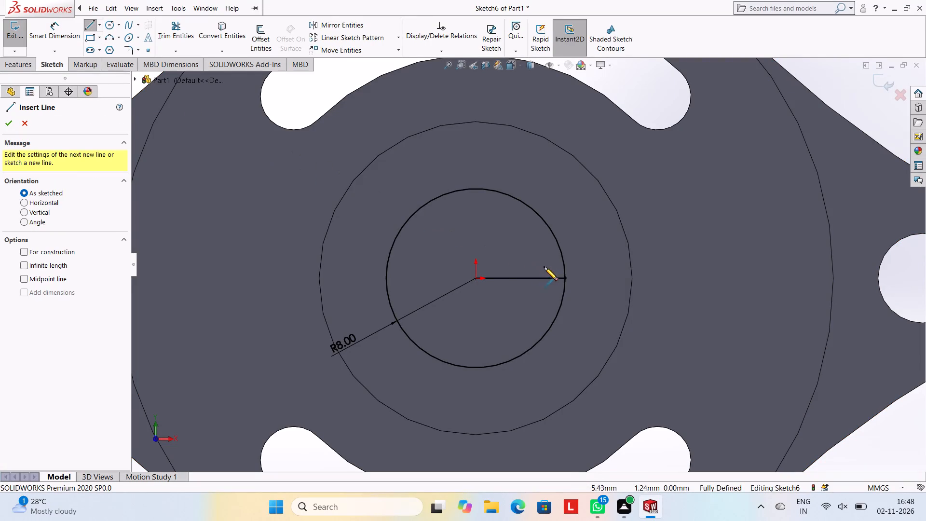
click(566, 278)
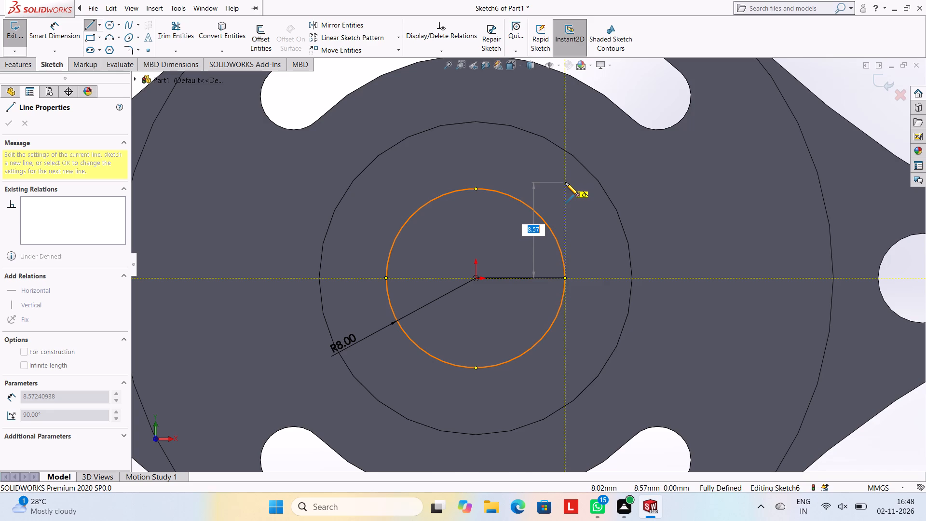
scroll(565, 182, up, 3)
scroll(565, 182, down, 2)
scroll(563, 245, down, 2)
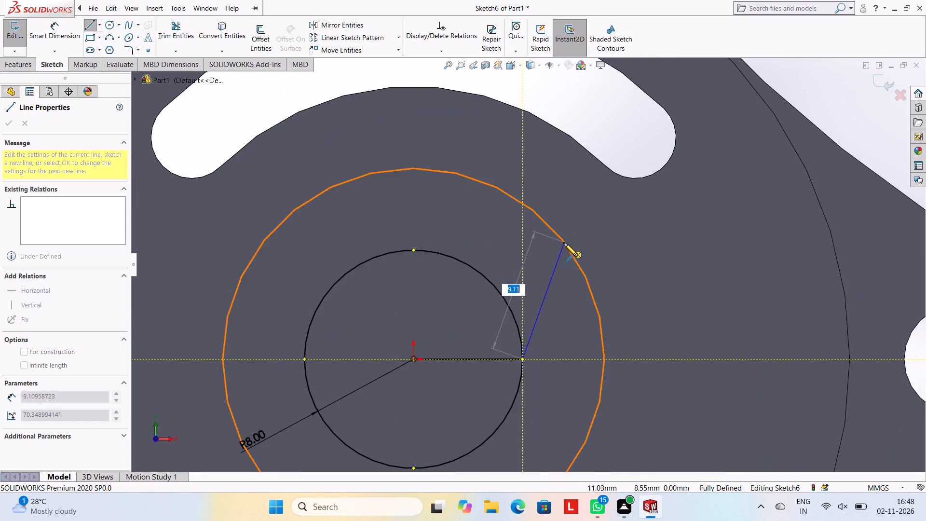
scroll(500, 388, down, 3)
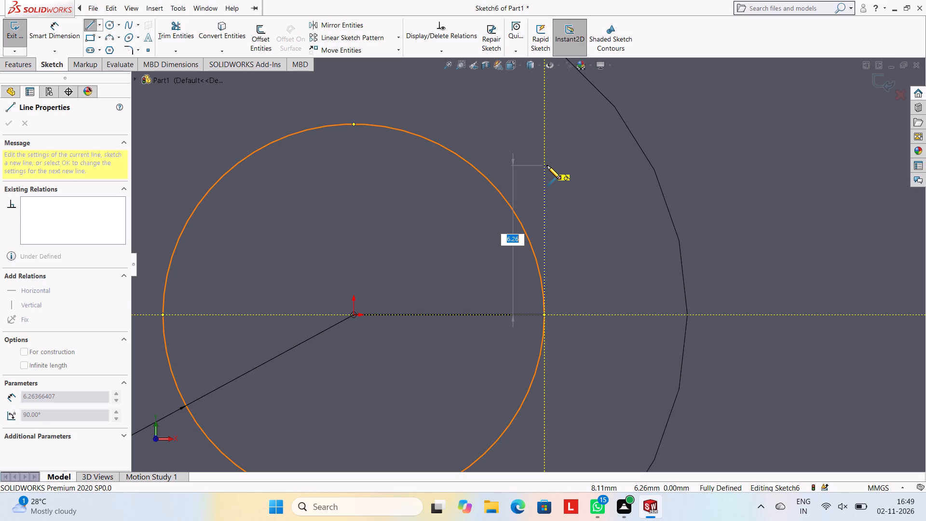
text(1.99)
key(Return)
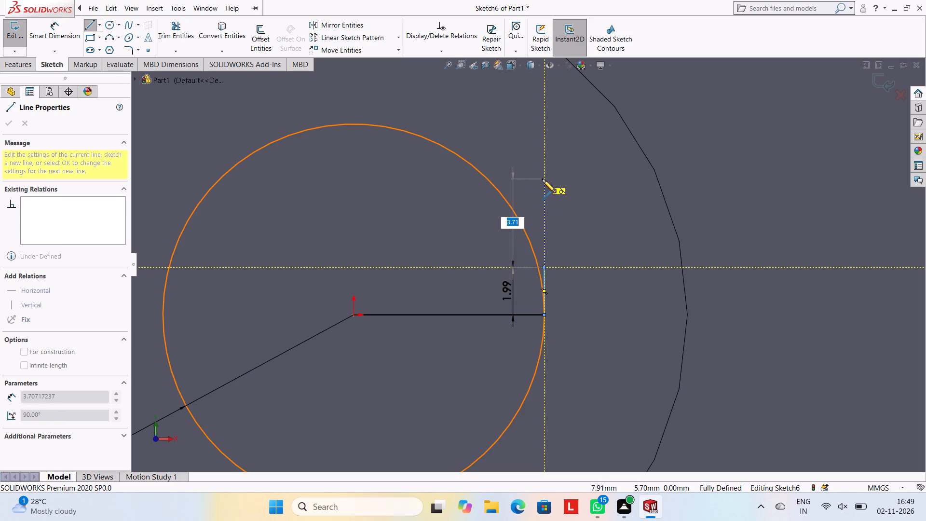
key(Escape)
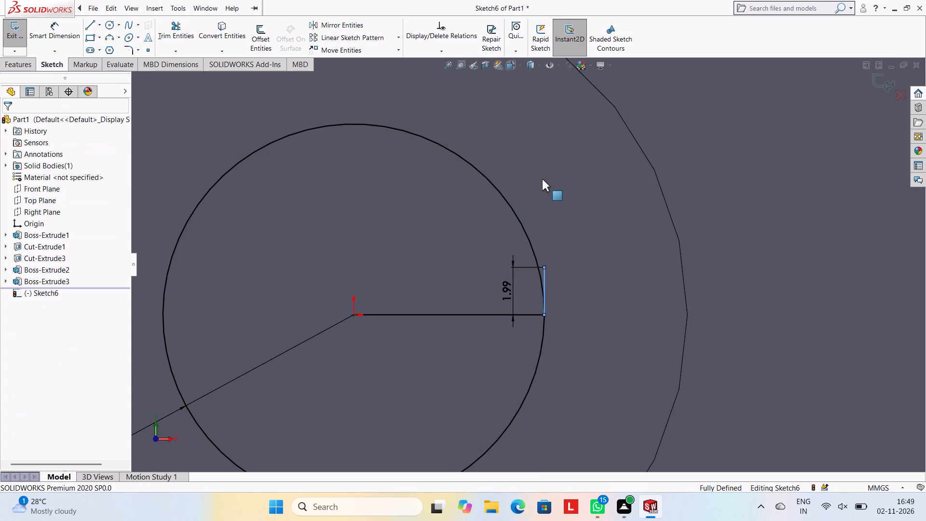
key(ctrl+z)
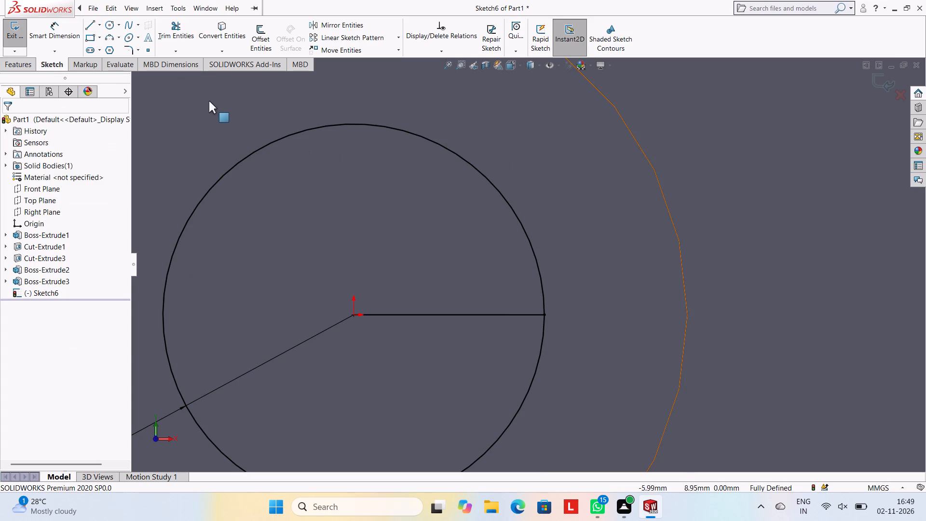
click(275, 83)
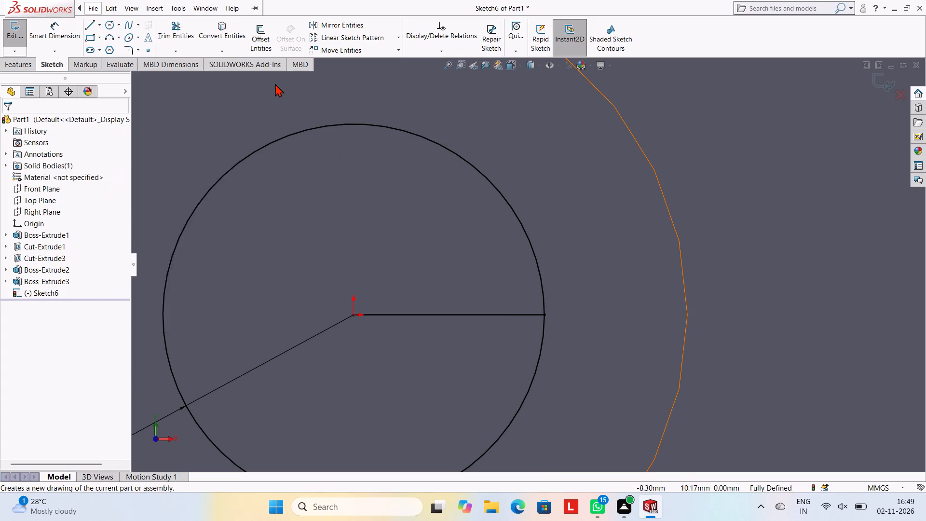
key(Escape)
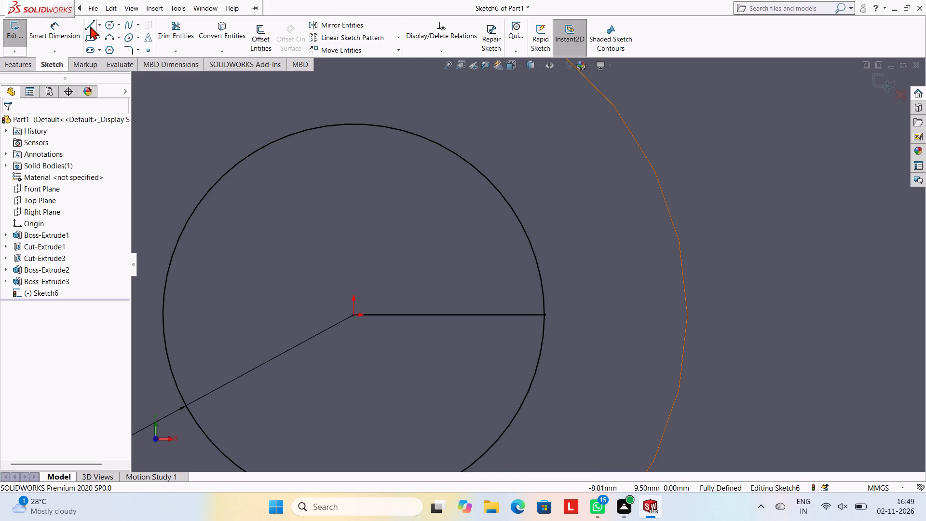
Draw a 1.85 mm horizontal line extending outward from the point where the existing radial line meets the circle.
click(85, 24)
scroll(622, 322, down, 3)
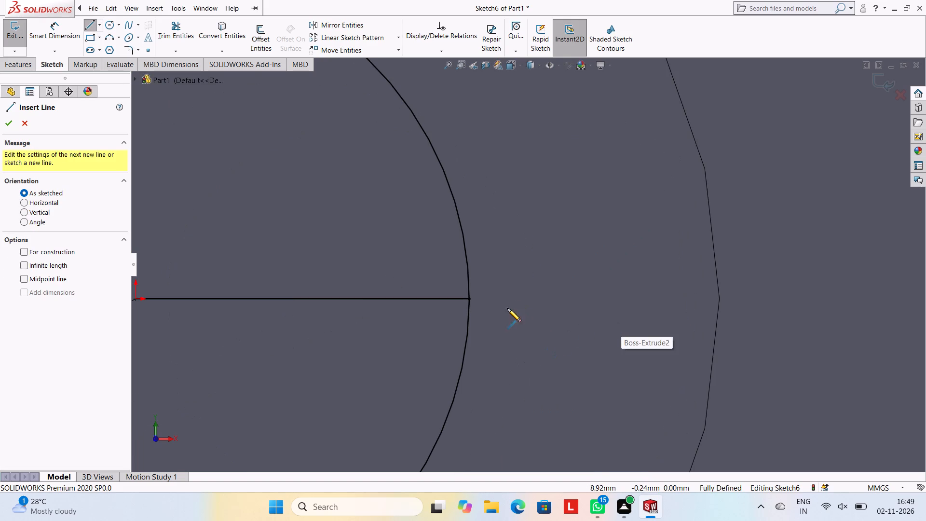
click(467, 297)
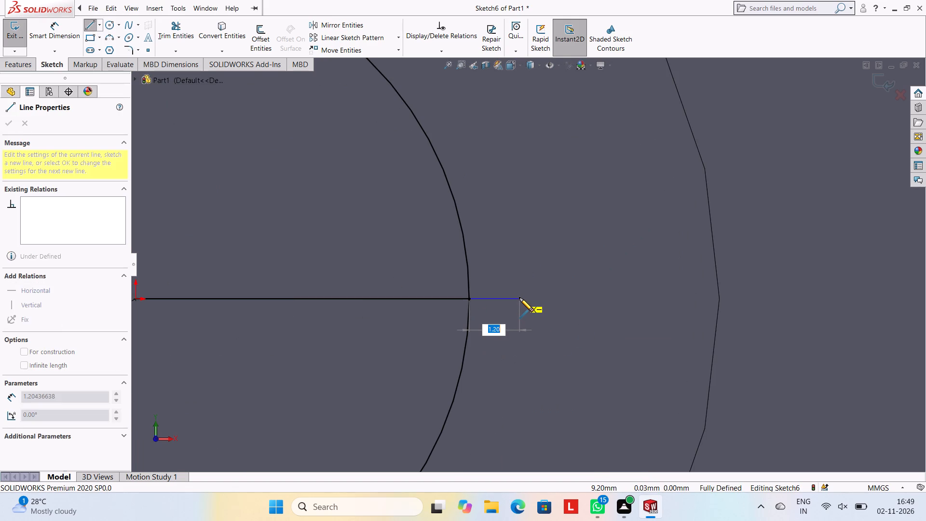
text(1.)
text(85)
key(Return)
key(Escape)
key(Escape)
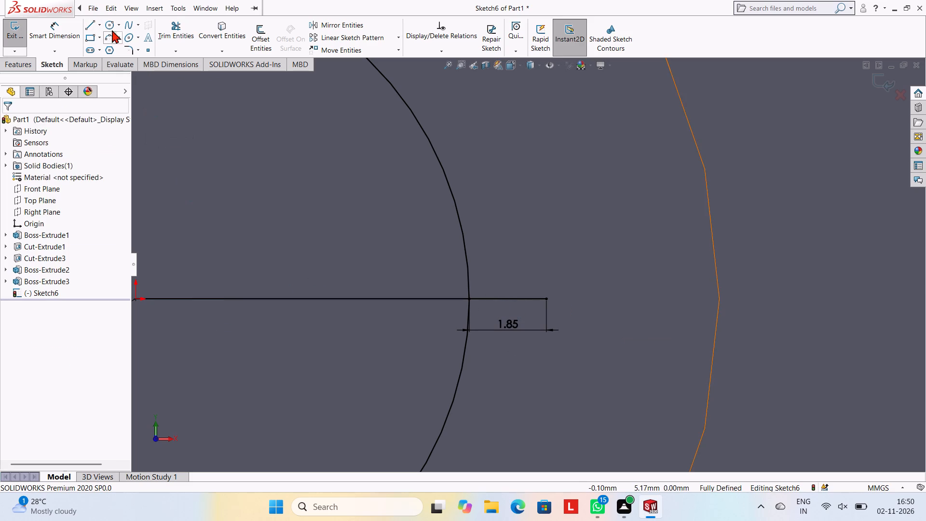
Outline a keyway rectangle from the short line's outer end: 1.99 mm up, about 4.53 mm inward, 3.98 mm down, and back to close.
click(89, 22)
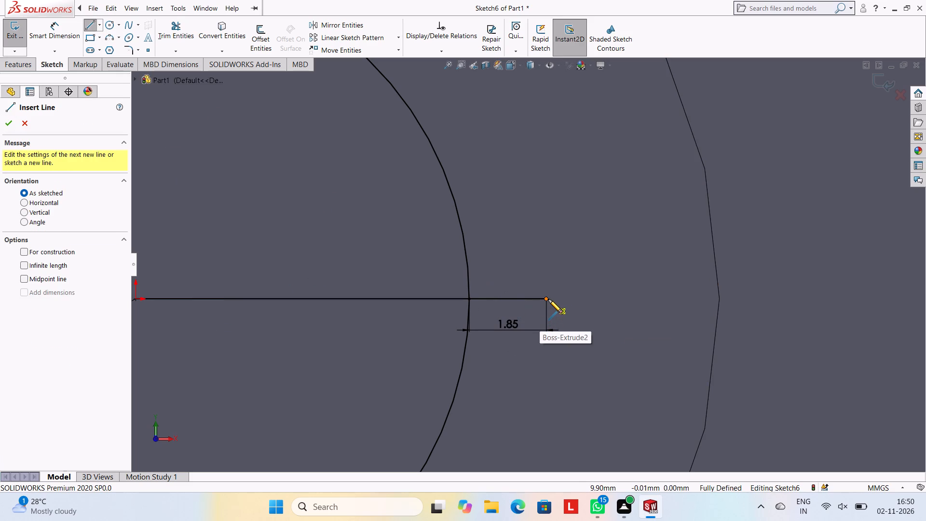
click(547, 299)
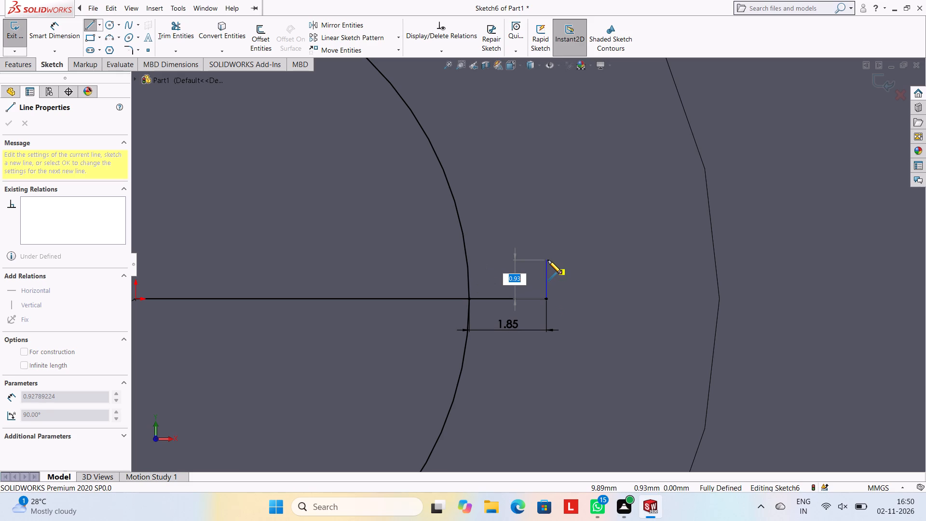
text(1.99)
key(Return)
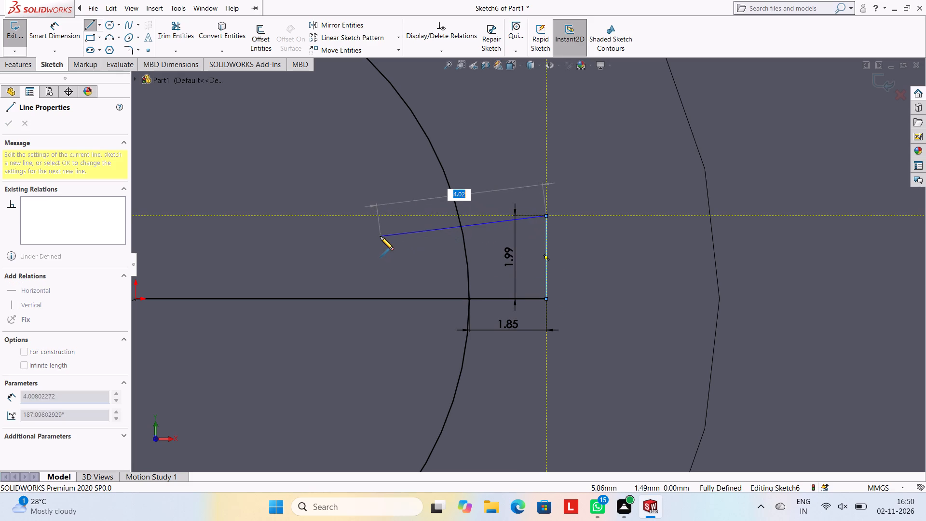
click(357, 217)
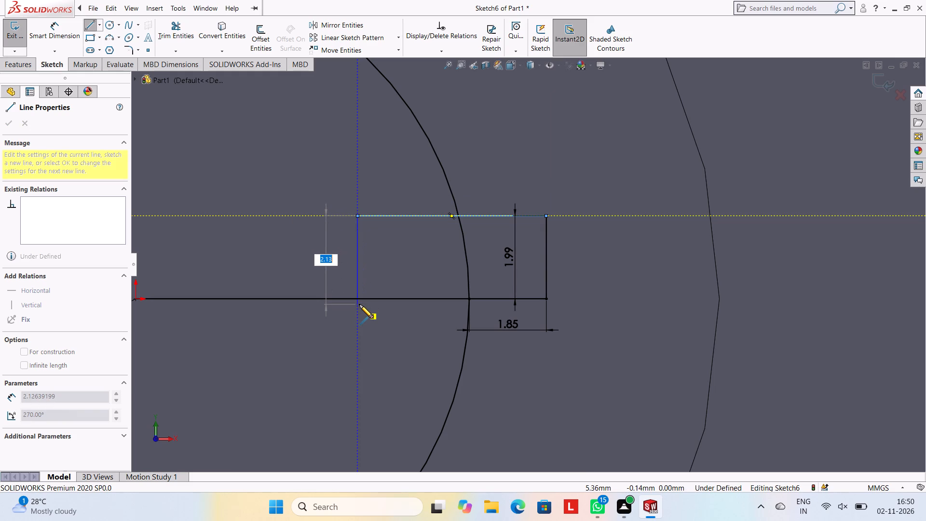
text(3.98)
key(Return)
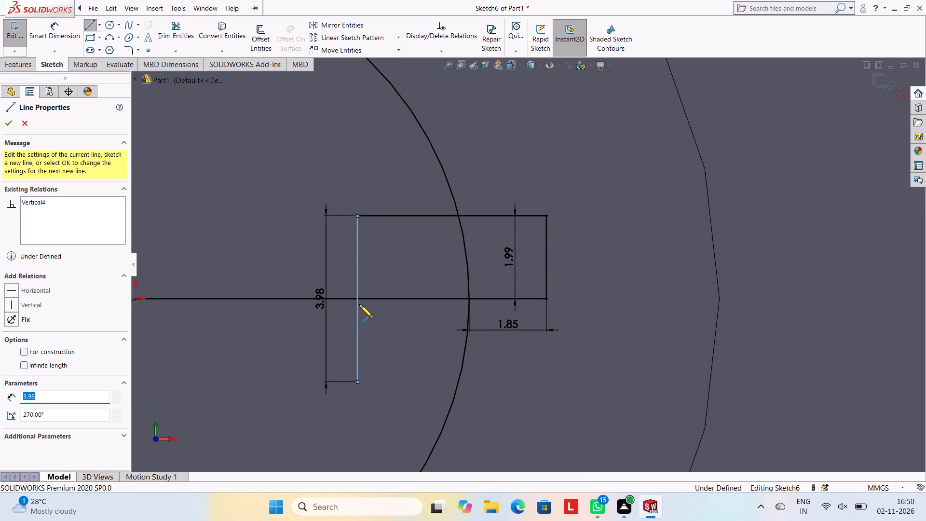
click(548, 381)
click(546, 298)
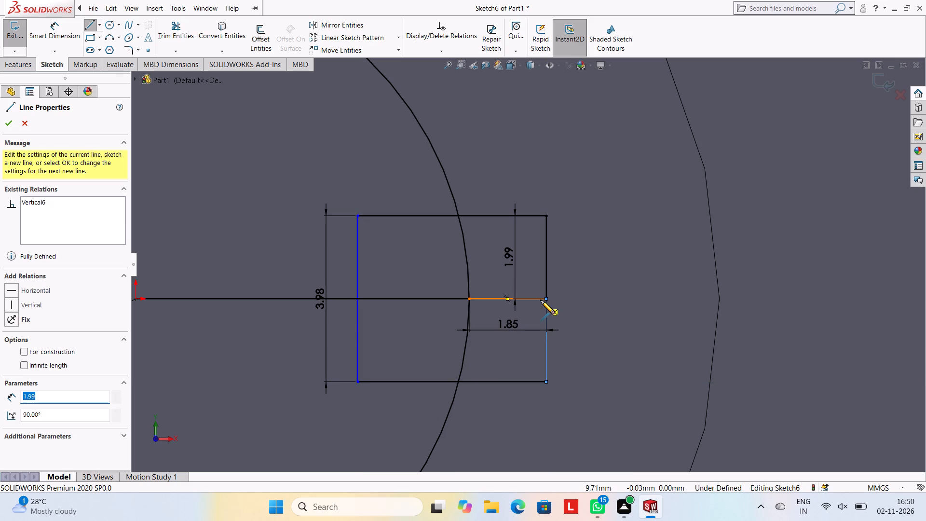
key(Escape)
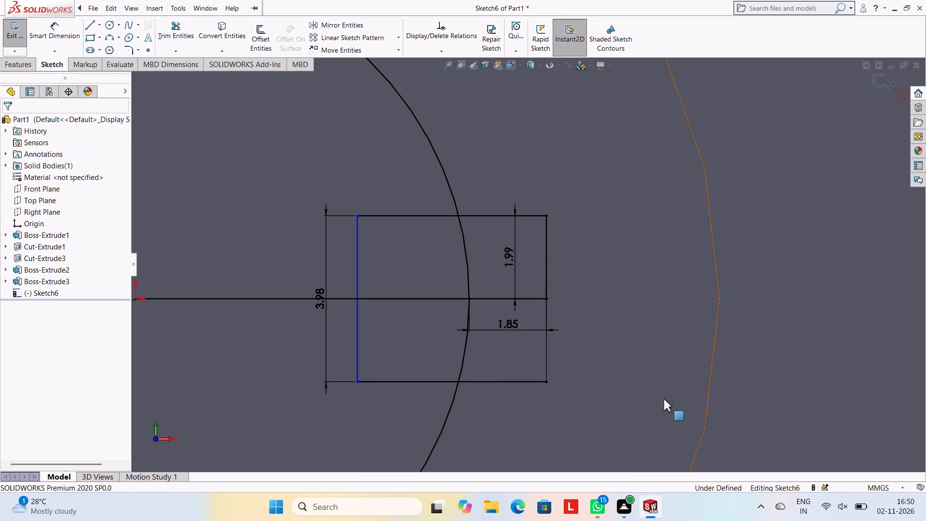
Trim away the keyway rectangle's inner vertical side and the parts of its two horizontal sides inside the circle.
click(182, 26)
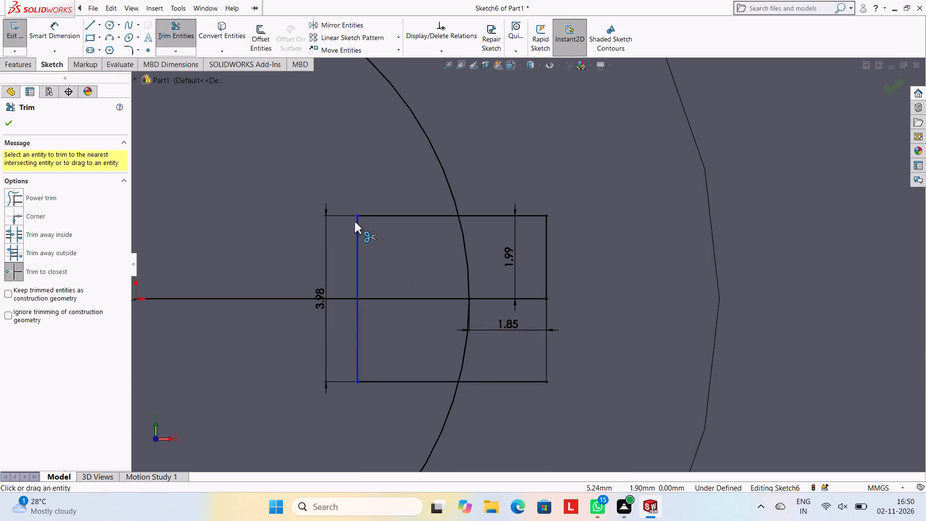
click(354, 221)
click(360, 320)
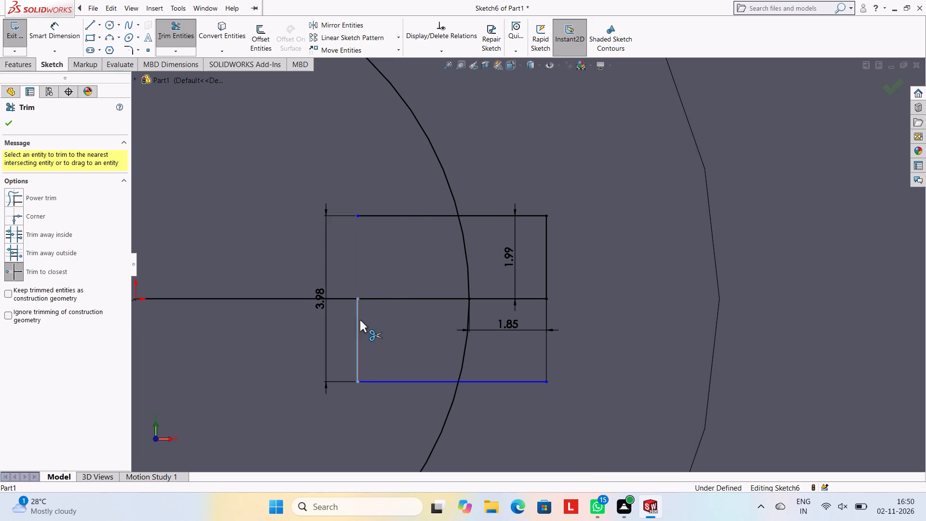
click(402, 215)
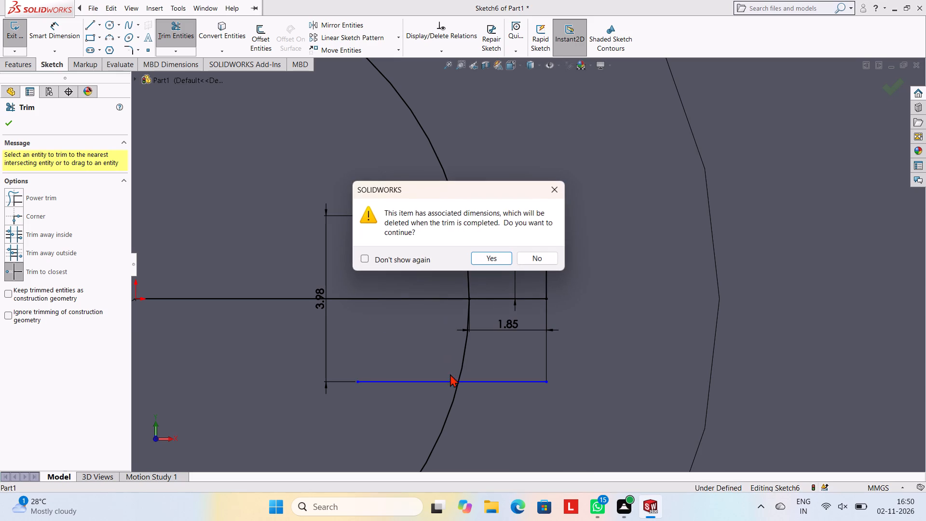
click(490, 257)
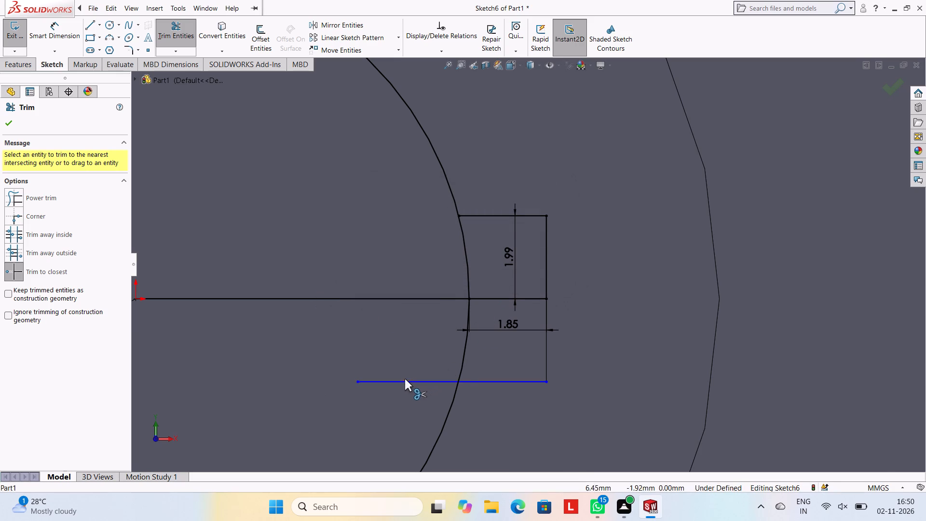
click(405, 379)
click(412, 382)
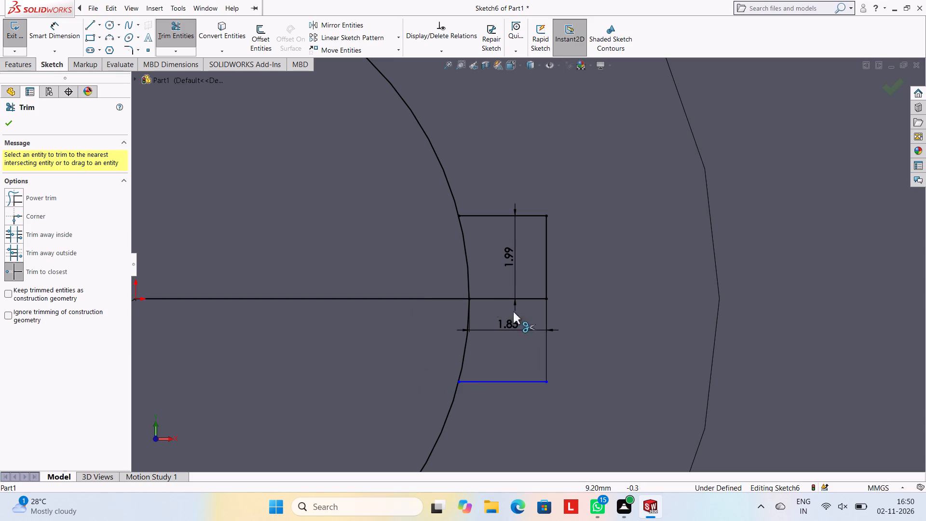
Trim the circle's arc across the keyway opening and the horizontal centre lines, leaving one keyed bore outline.
click(469, 263)
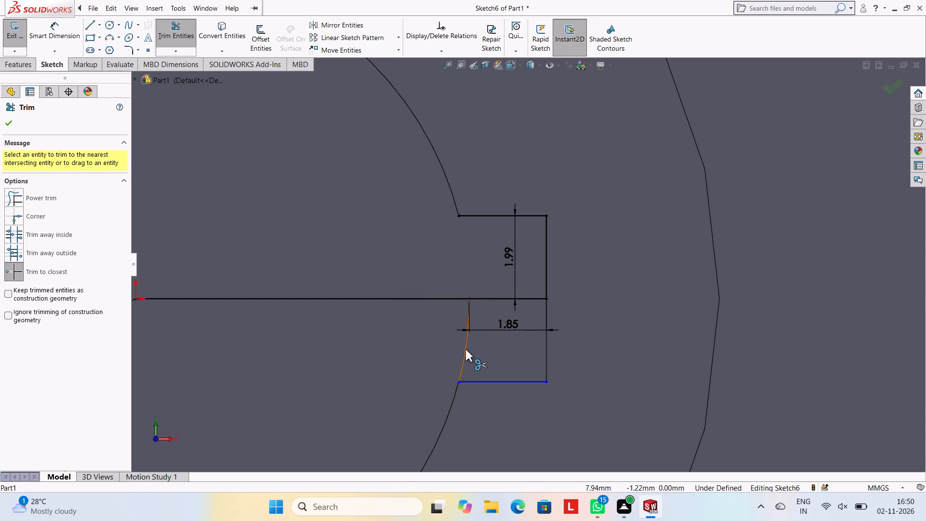
click(465, 349)
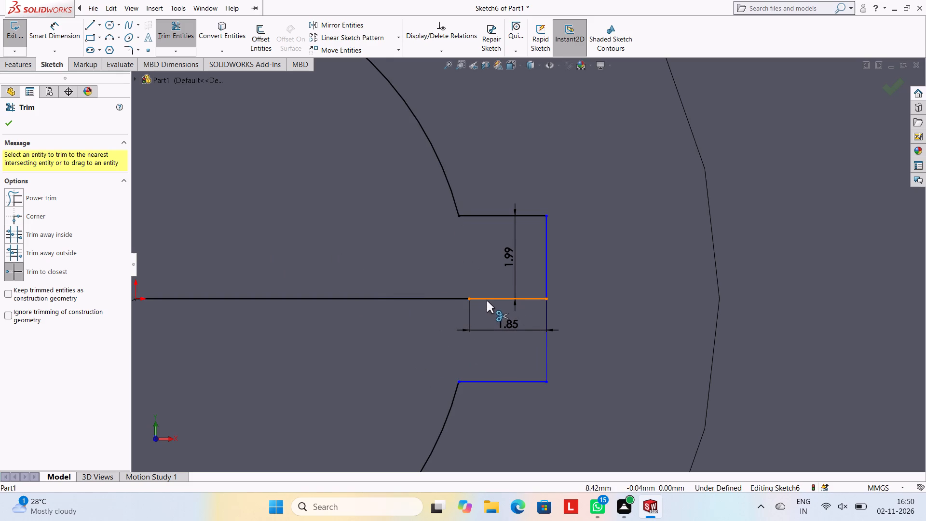
click(487, 301)
click(436, 301)
scroll(444, 316, up, 4)
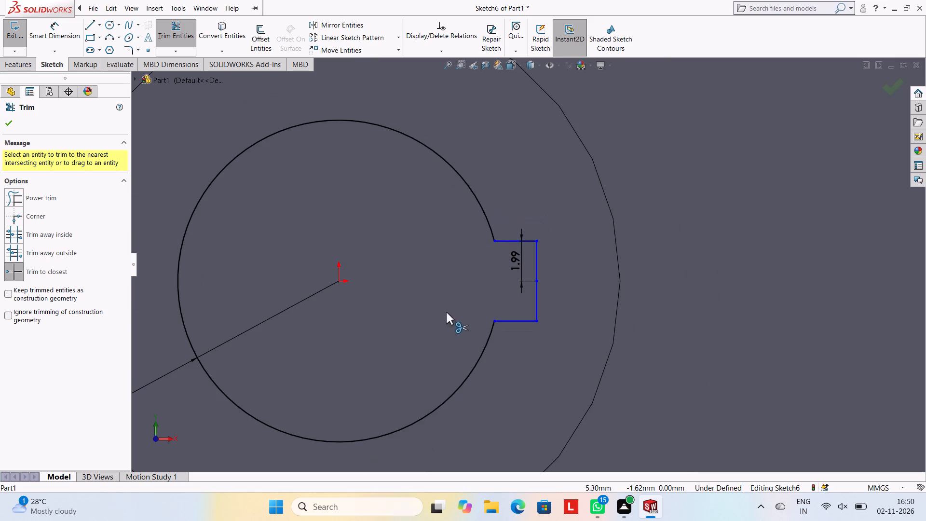
Dimension the horizontal distance from the origin to the keyway's outer vertical edge.
click(60, 27)
scroll(527, 256, down, 1)
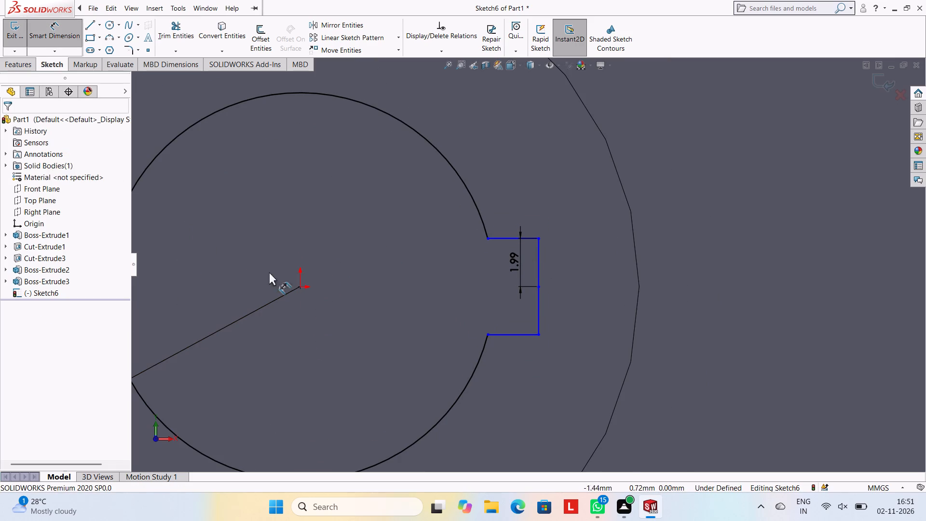
click(300, 287)
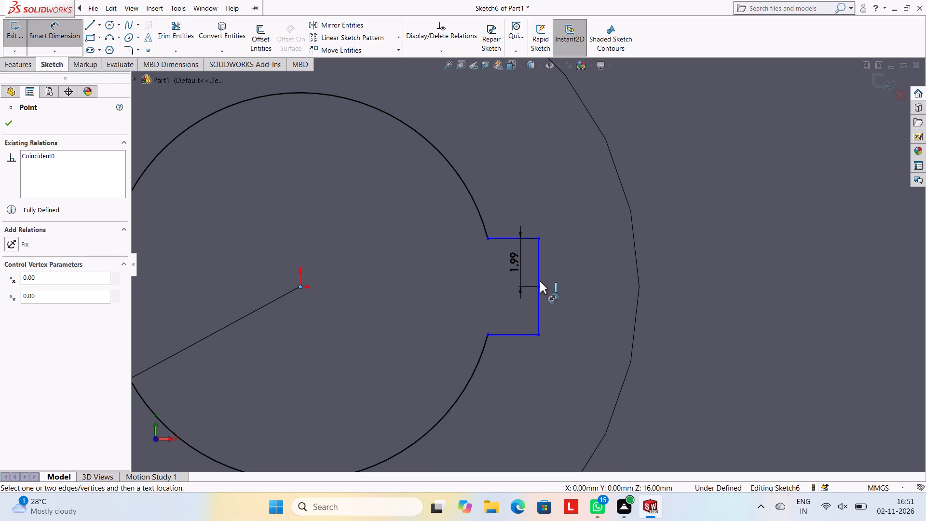
click(539, 277)
scroll(471, 177, up, 3)
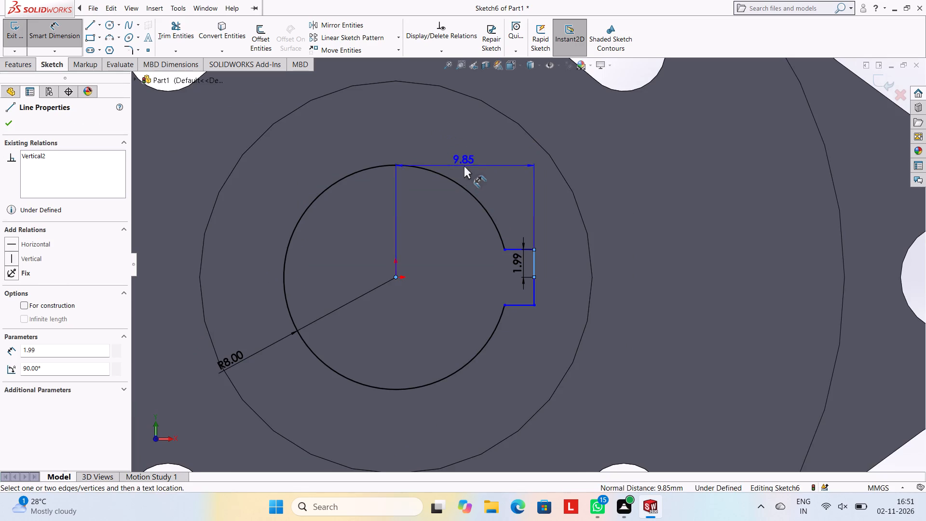
click(449, 144)
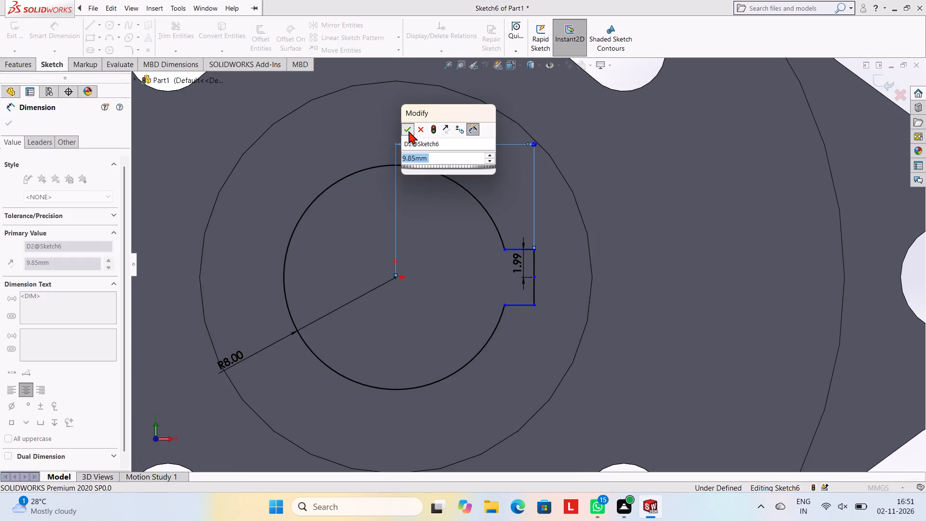
click(409, 131)
click(432, 211)
scroll(545, 319, down, 4)
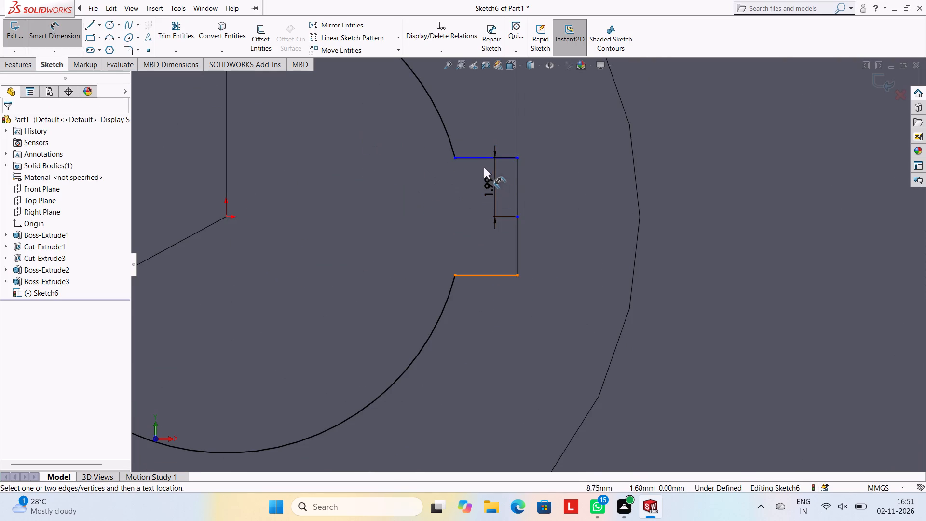
Dimension the vertical distance between the keyway's upper and lower horizontal edges.
click(475, 161)
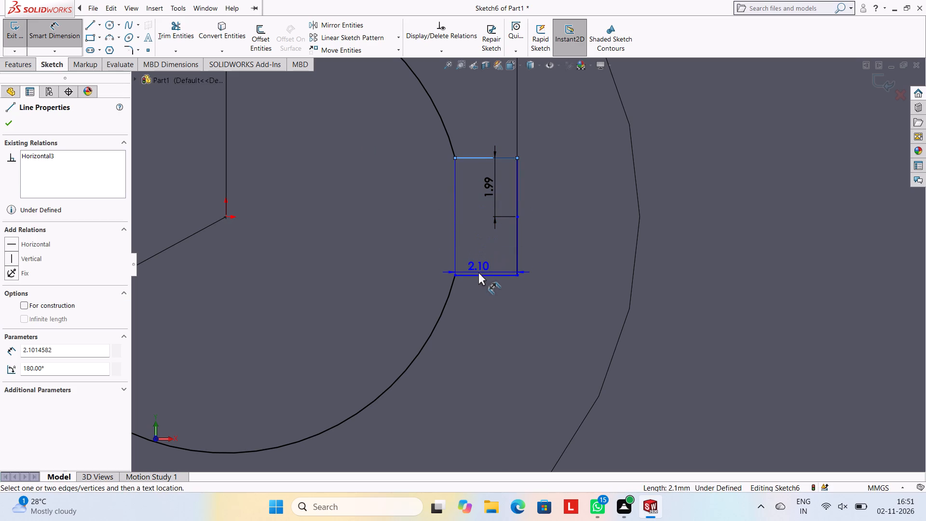
click(486, 276)
click(566, 217)
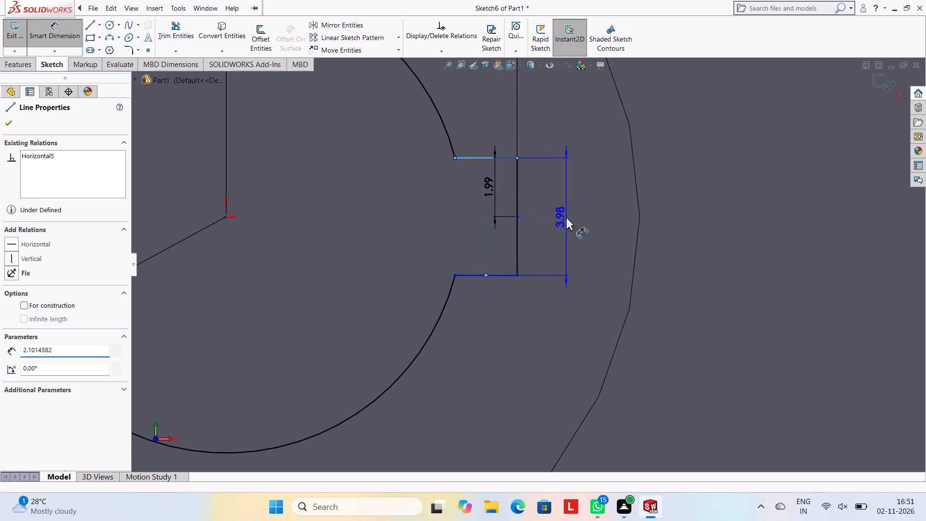
click(526, 203)
click(542, 137)
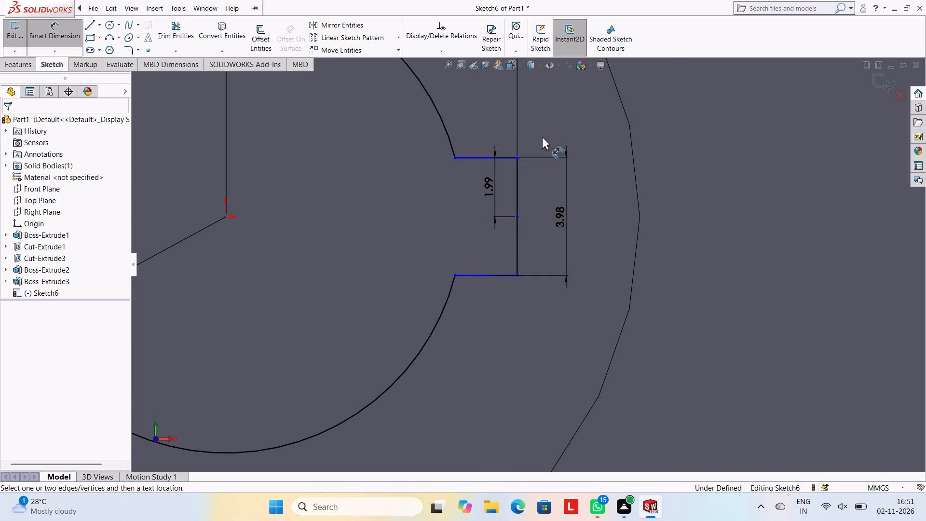
Dimension the keyway's horizontal depth from its upper inner corner on the bore arc to its outer vertical edge.
scroll(545, 138, down, 3)
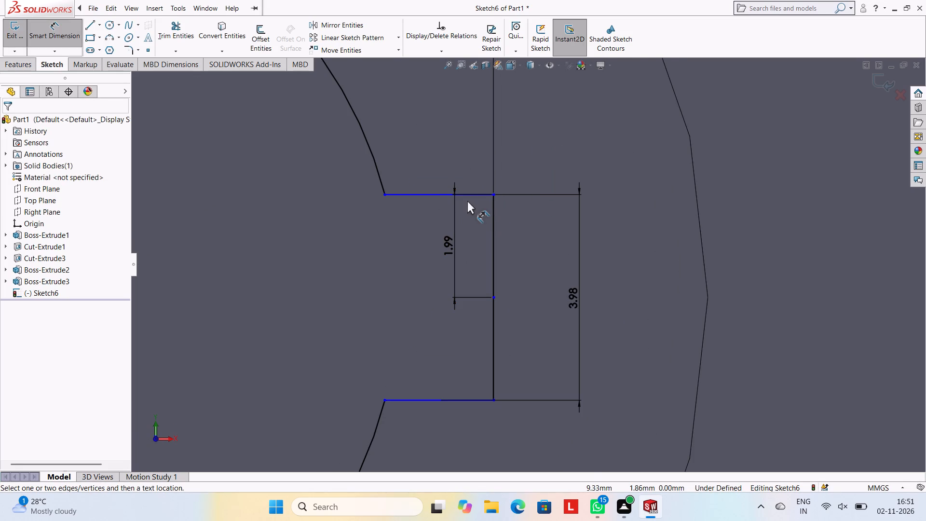
scroll(422, 199, down, 1)
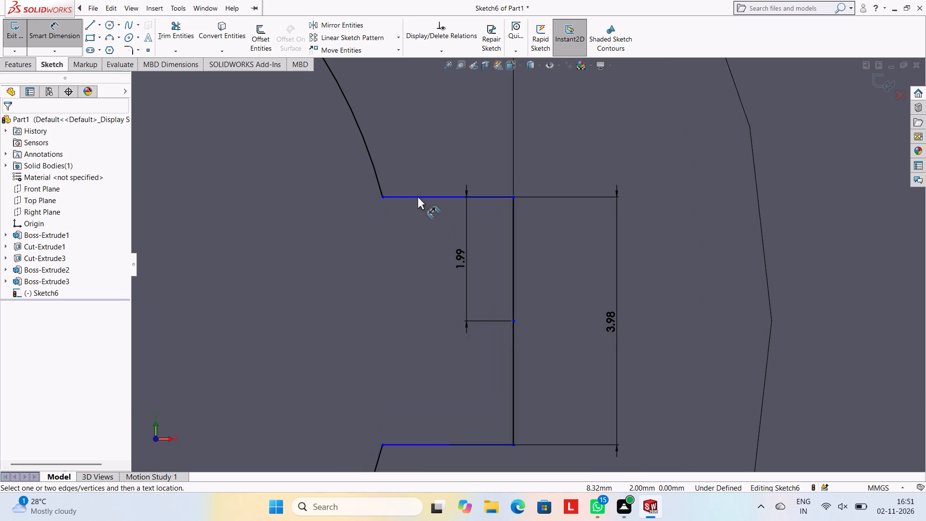
click(382, 196)
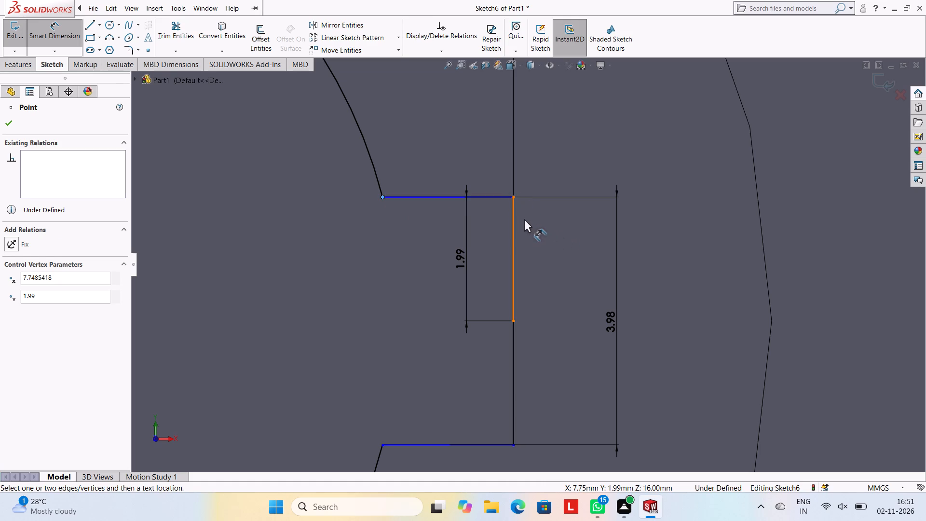
click(514, 217)
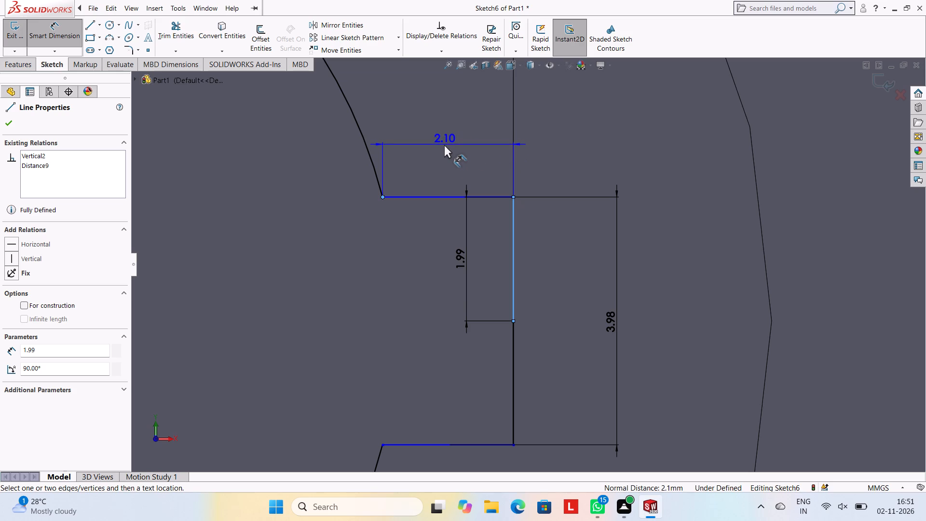
click(444, 145)
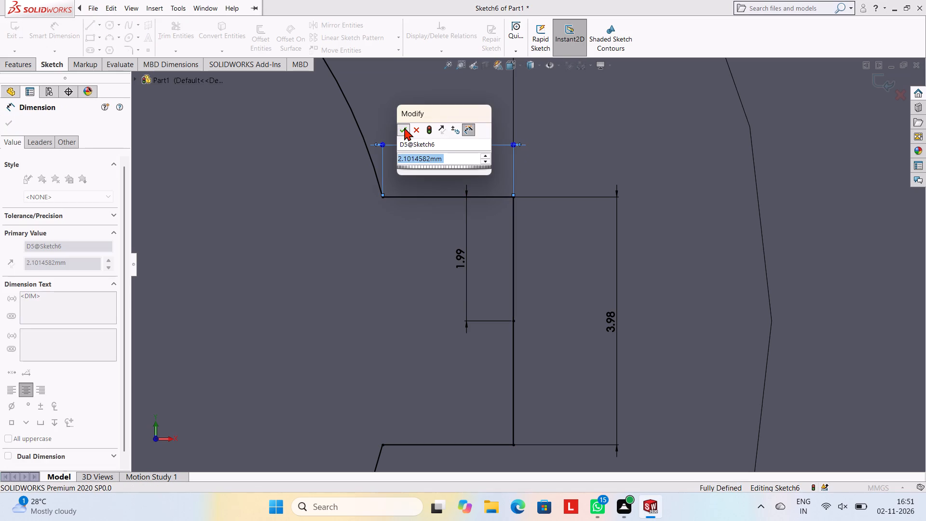
click(404, 127)
click(396, 246)
Start a blind Extruded Cut from the keyed bore outline with a depth of 10 mm.
scroll(468, 355, up, 3)
scroll(365, 298, up, 3)
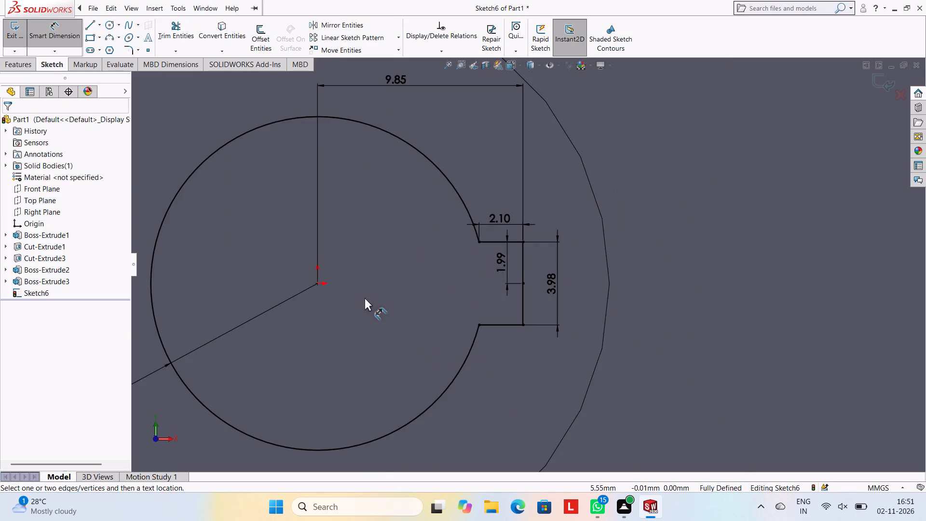
scroll(392, 322, up, 2)
scroll(467, 314, up, 3)
scroll(456, 294, down, 2)
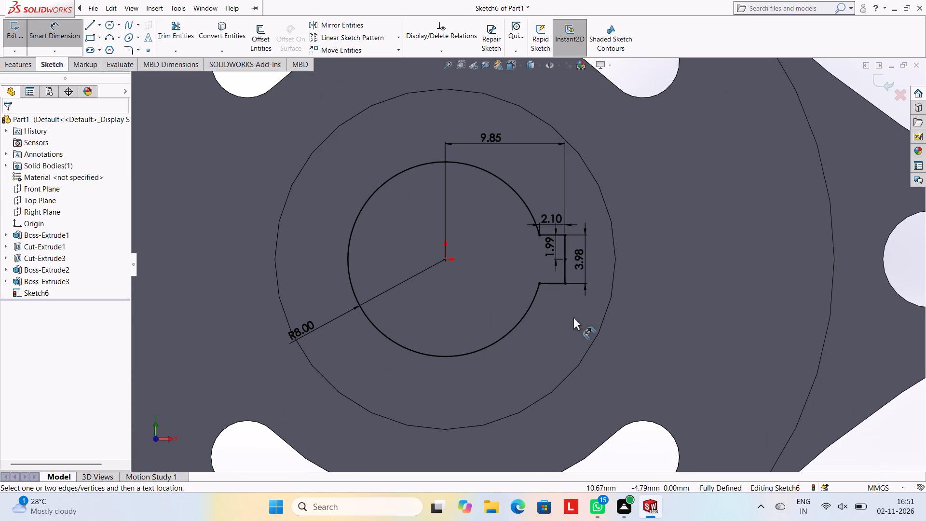
middle_drag(558, 382, 540, 274)
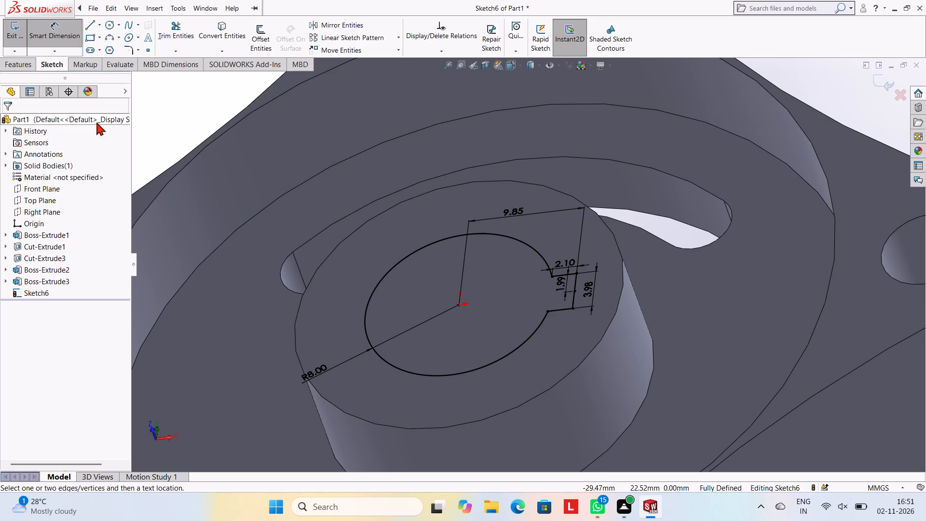
click(18, 66)
click(167, 47)
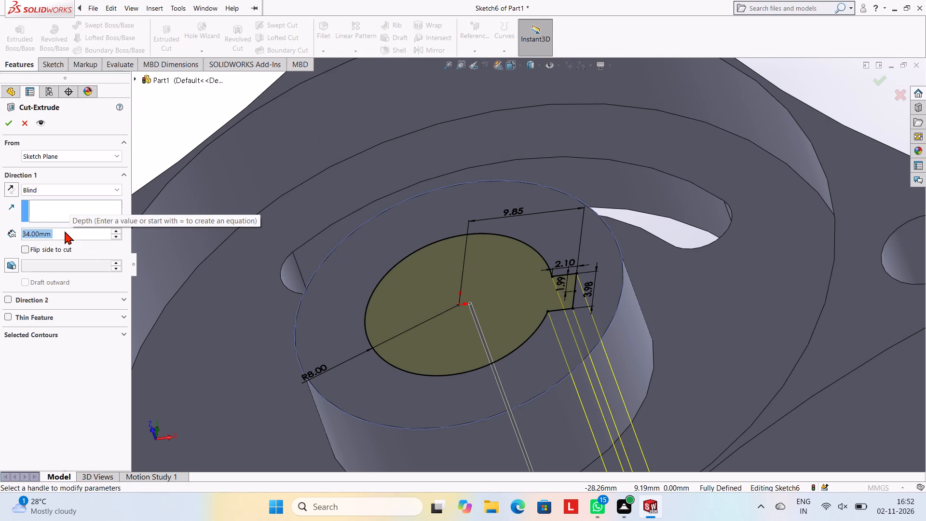
scroll(381, 311, up, 4)
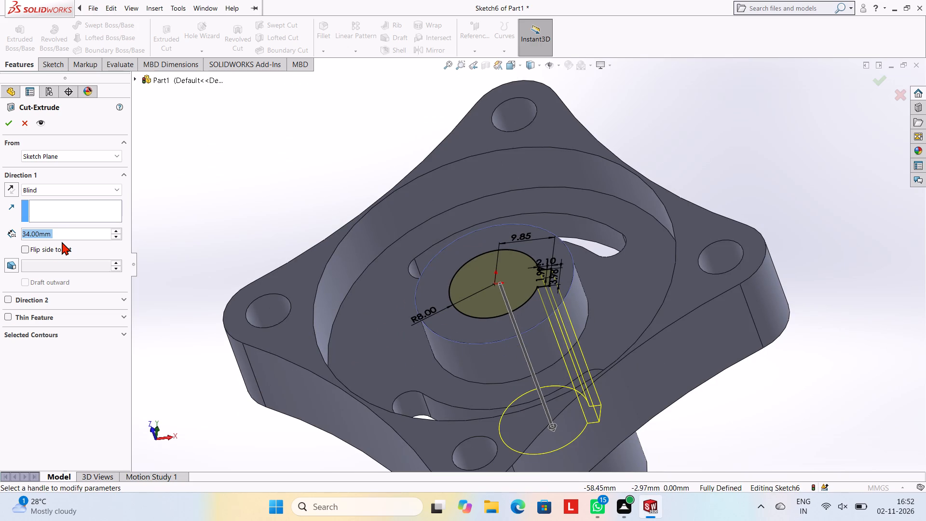
key(1)
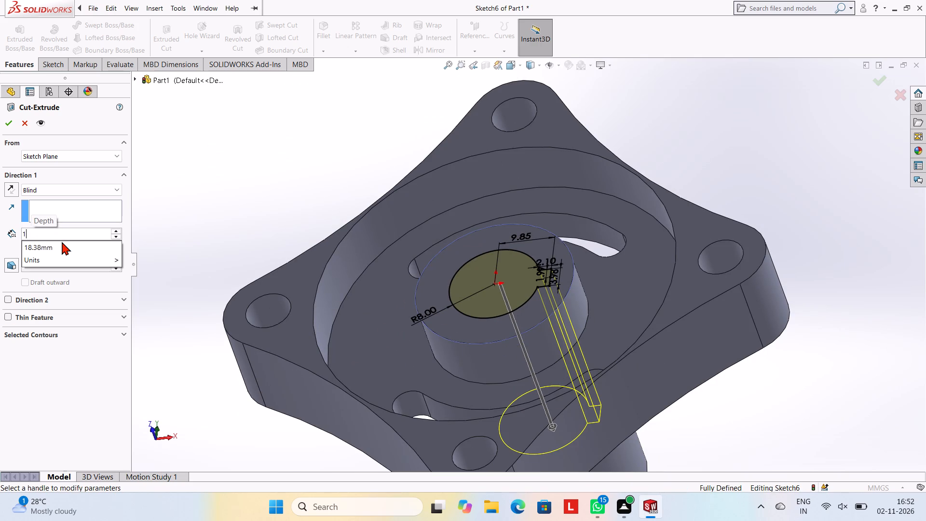
key(0)
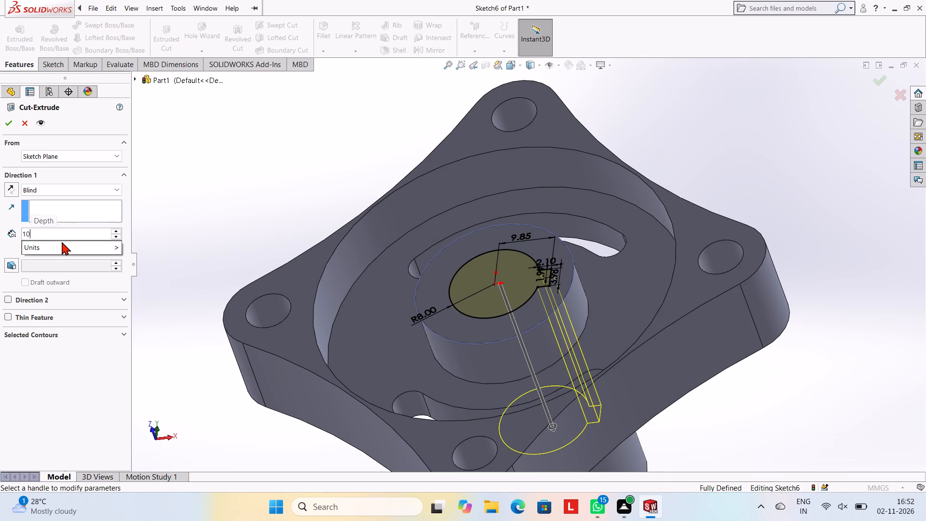
key(Return)
Set the keyed bore's cut depth to 16 mm and complete the cut.
middle_drag(620, 334, 578, 261)
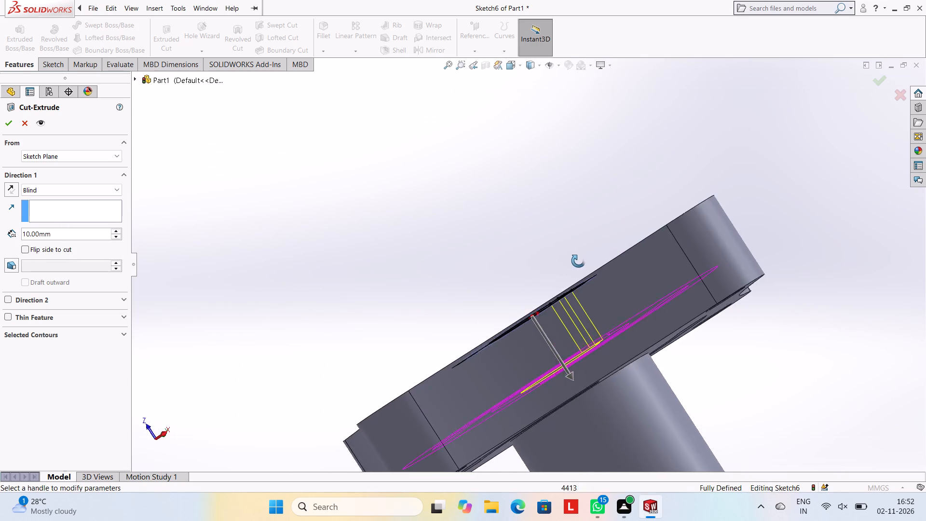
middle_drag(578, 261, 575, 257)
middle_drag(596, 309, 597, 318)
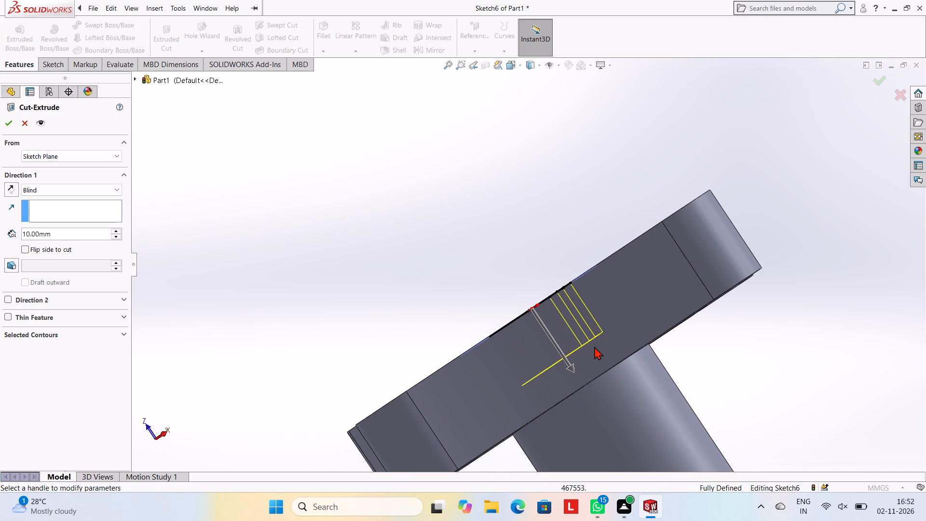
scroll(594, 349, down, 1)
click(54, 233)
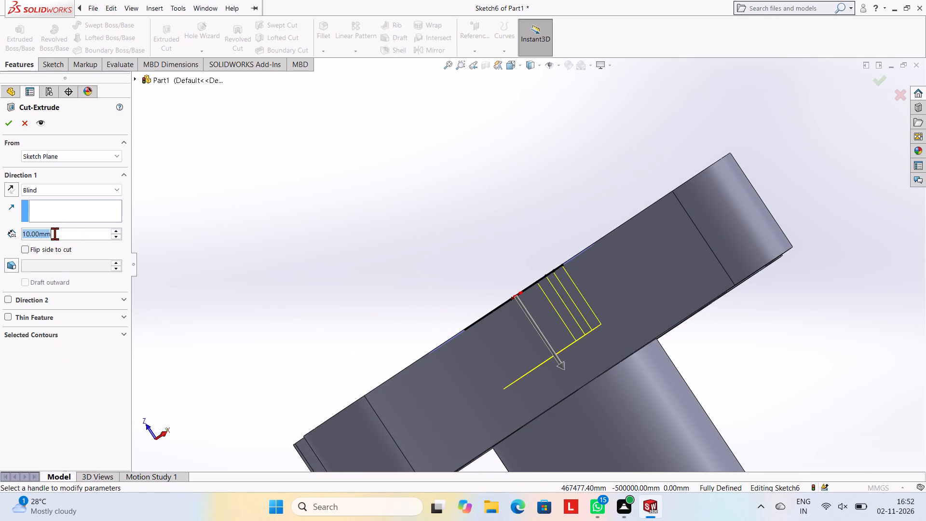
key(BackSpace)
key(BackSpace)
key(BackSpace)
key(BackSpace)
key(BackSpace)
key(BackSpace)
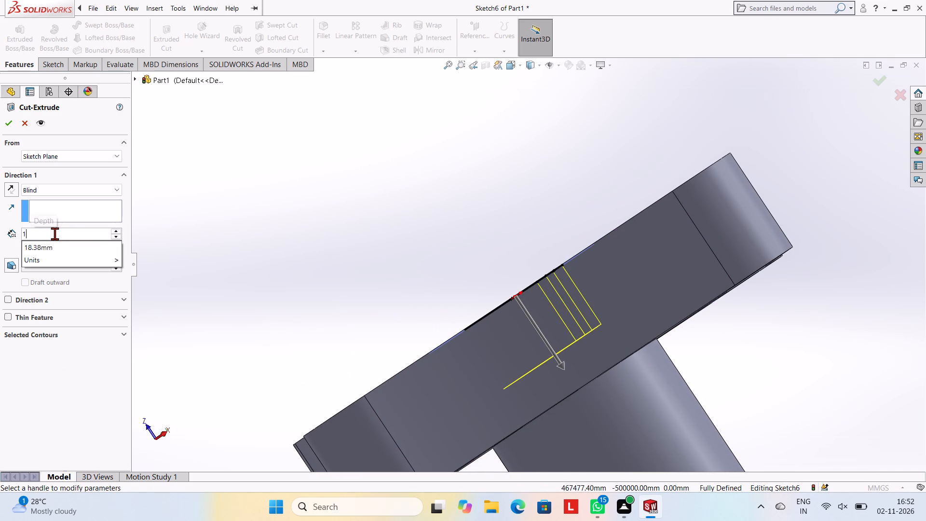
key(6)
key(Return)
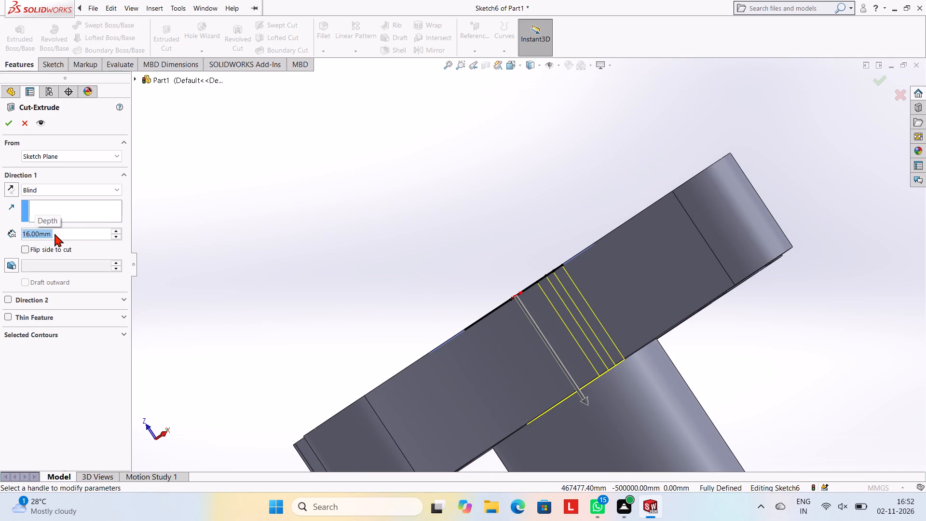
click(10, 126)
click(354, 147)
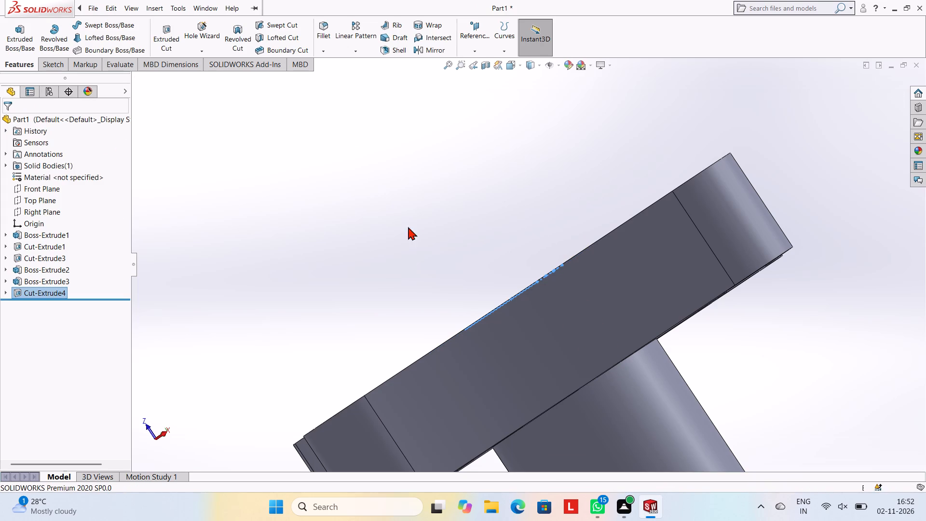
Examine the keyed bore, bosses and arc slots of the flange from several angles.
middle_drag(507, 279, 469, 212)
scroll(492, 251, up, 3)
middle_drag(518, 220, 597, 350)
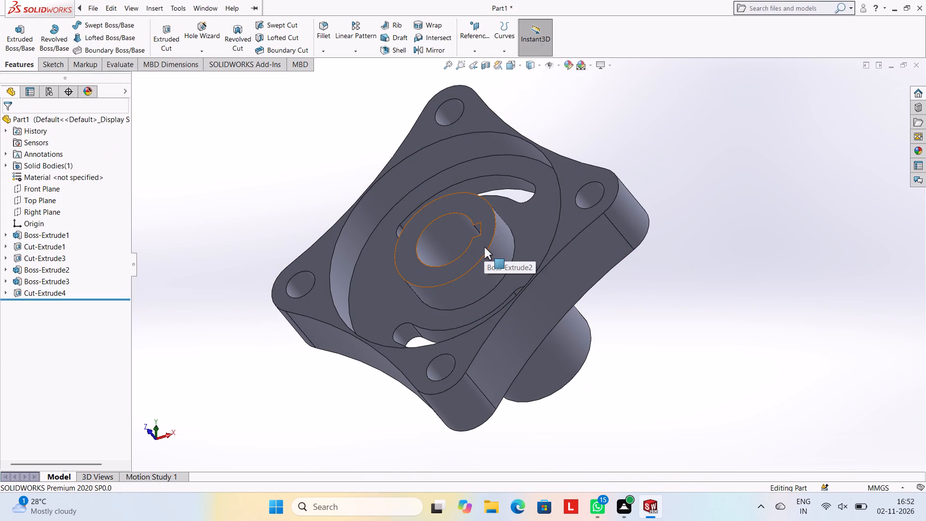
middle_drag(525, 198, 544, 251)
scroll(532, 247, up, 3)
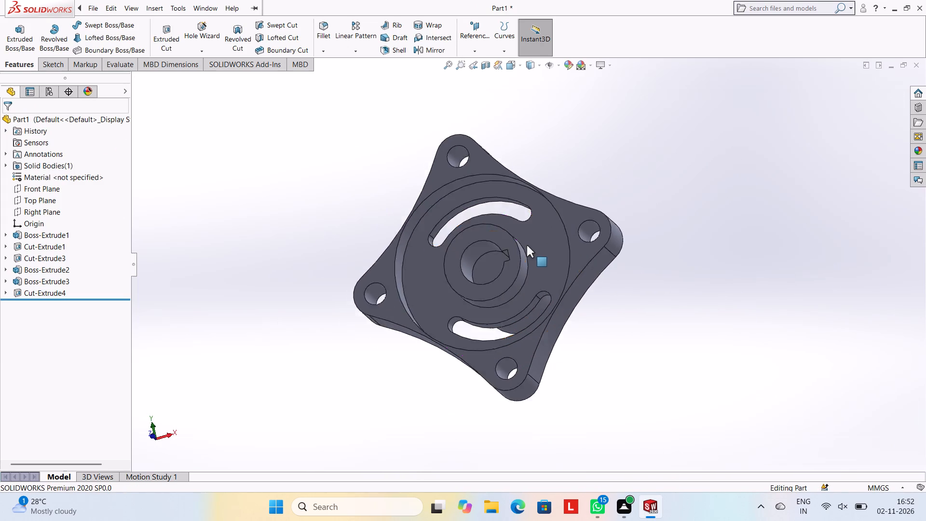
scroll(527, 245, up, 1)
scroll(545, 247, down, 2)
scroll(509, 270, down, 2)
middle_drag(472, 283, 495, 283)
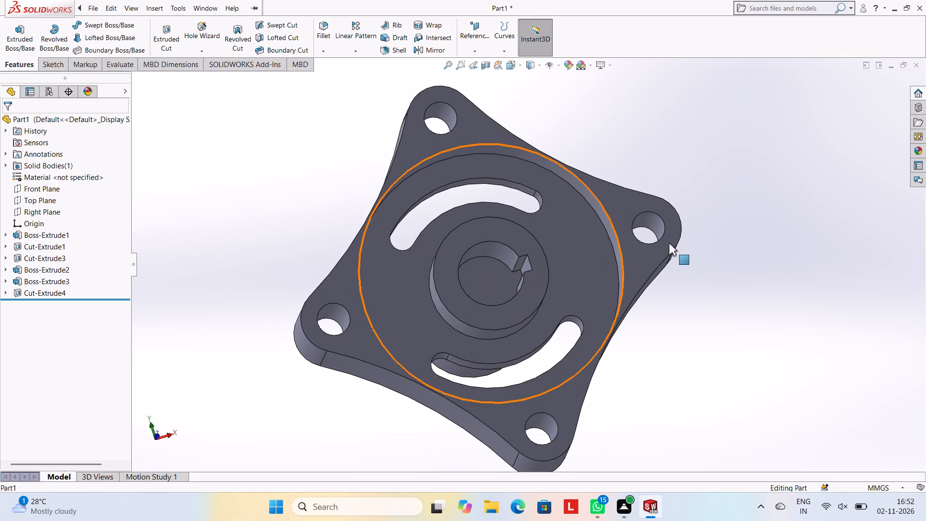
middle_drag(583, 306, 557, 213)
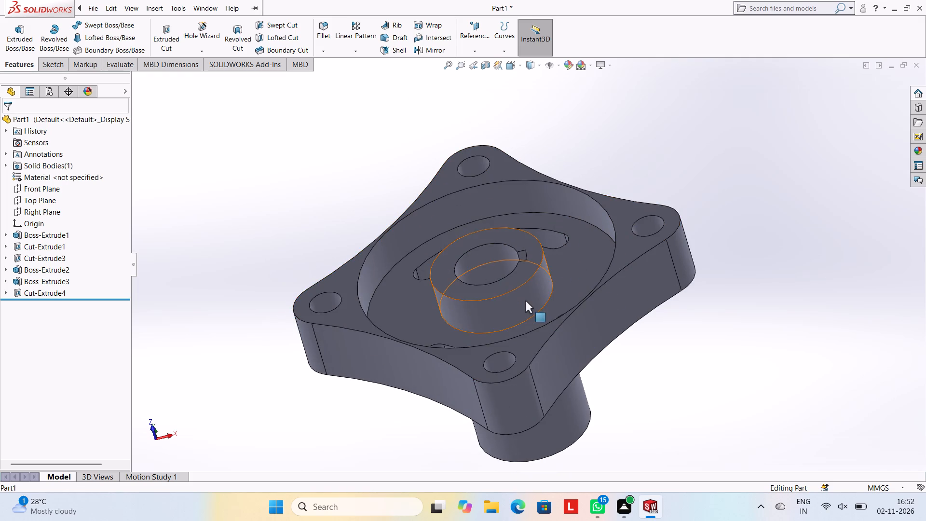
scroll(522, 295, up, 2)
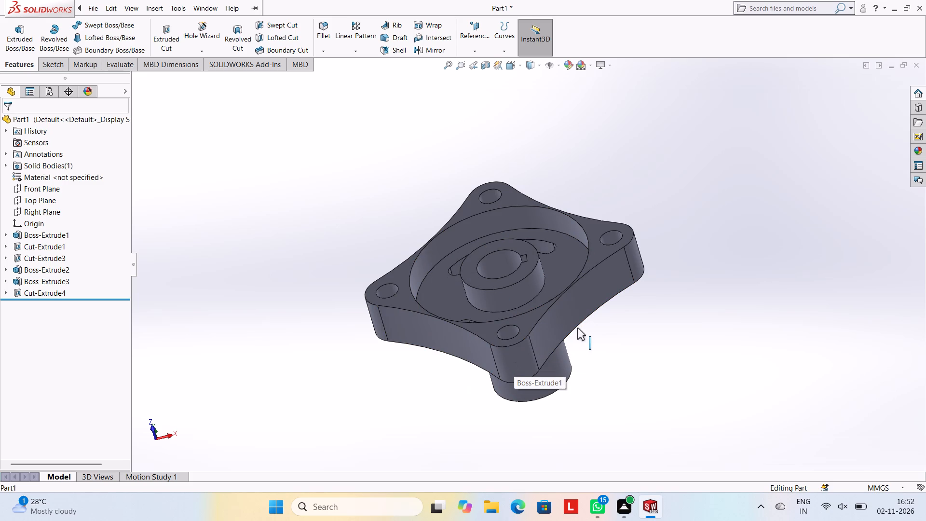
Apply the Red LED appearance from the LED group of the Lights appearances to the flange.
click(915, 150)
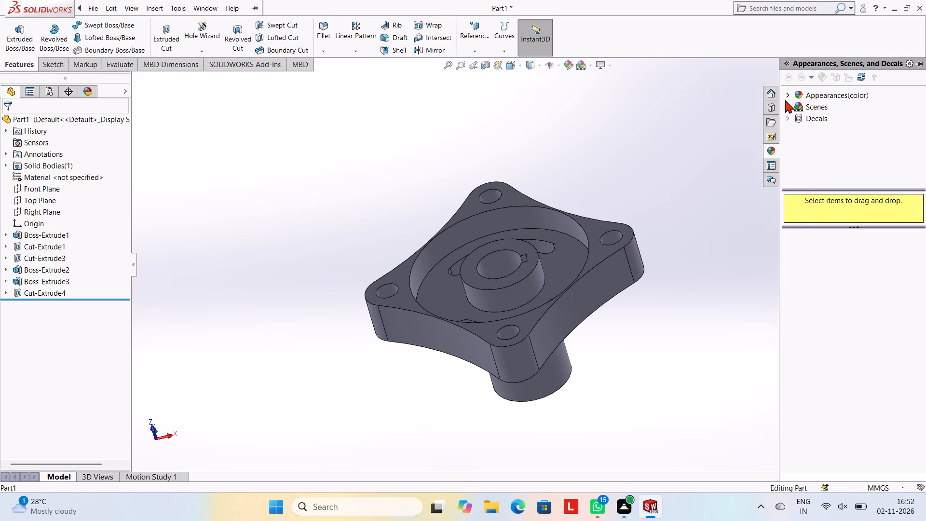
click(785, 97)
scroll(821, 172, down, 1)
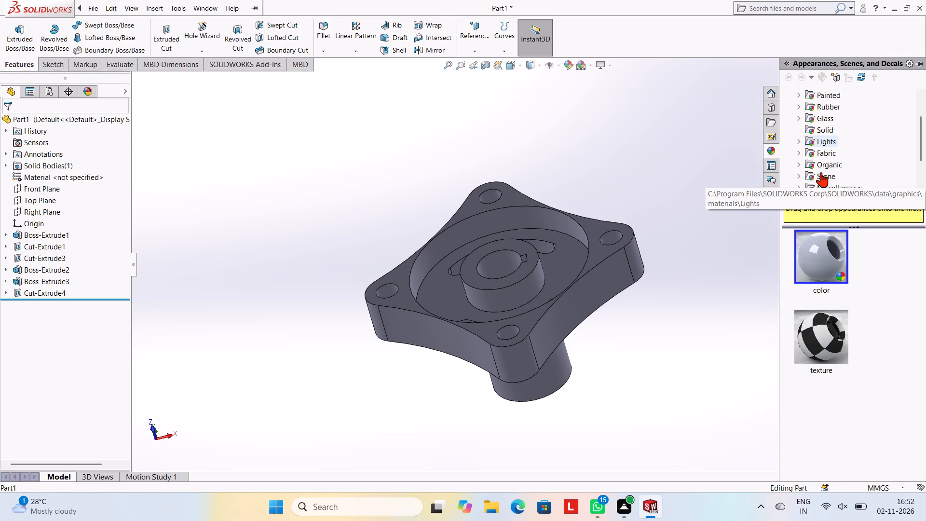
scroll(827, 165, up, 1)
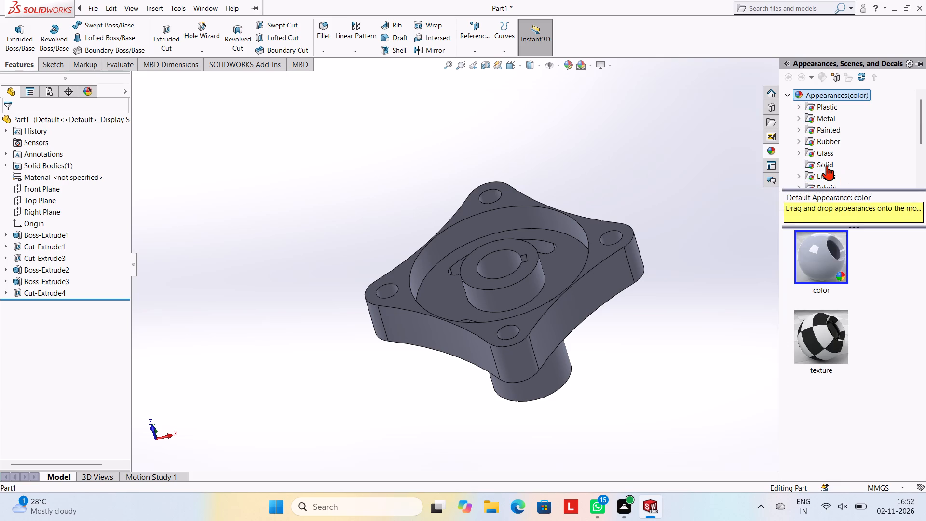
scroll(827, 164, up, 2)
scroll(825, 152, down, 3)
scroll(830, 149, up, 1)
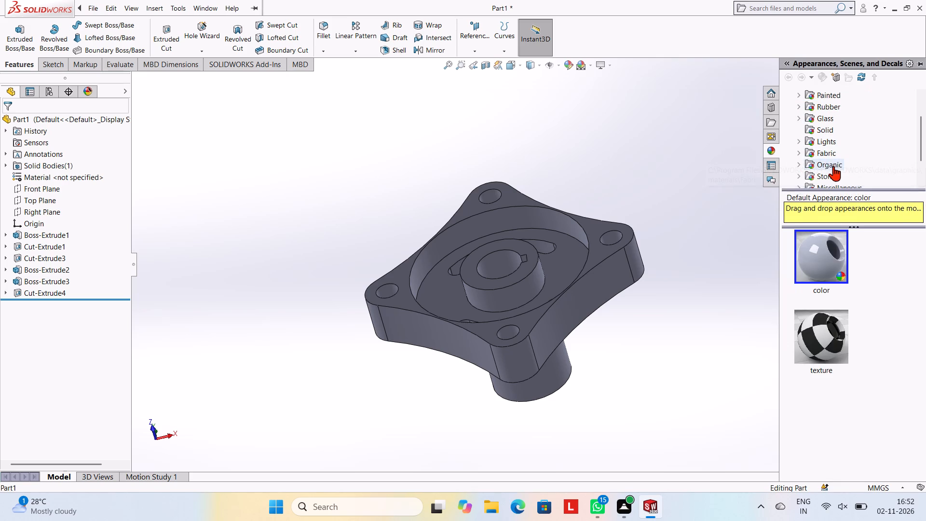
click(825, 144)
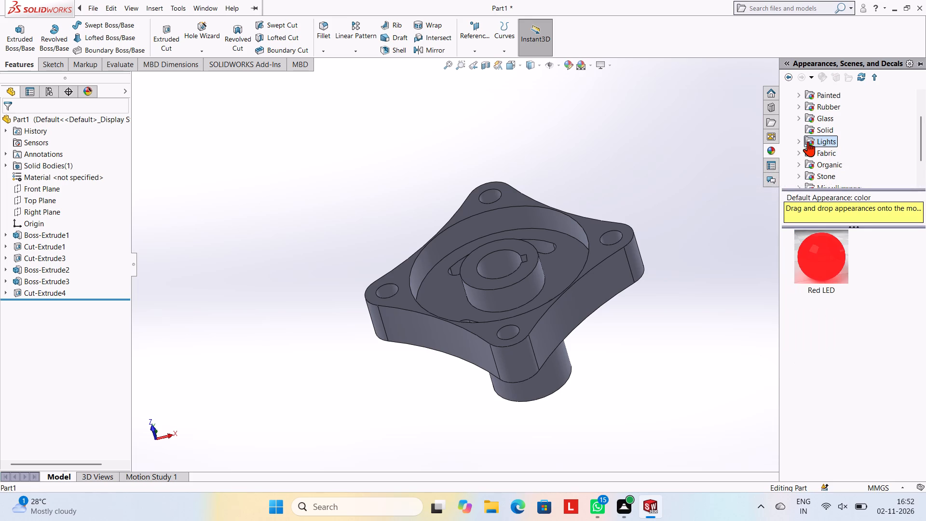
click(799, 141)
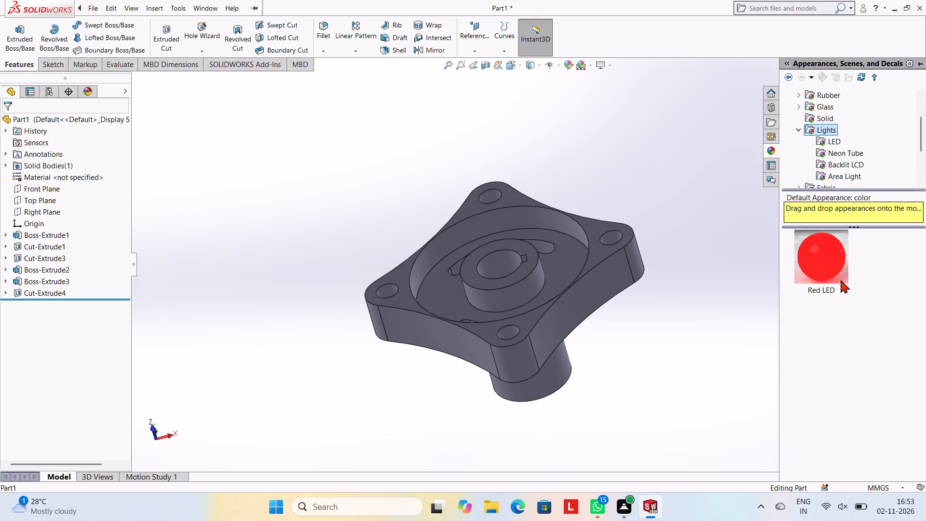
click(839, 137)
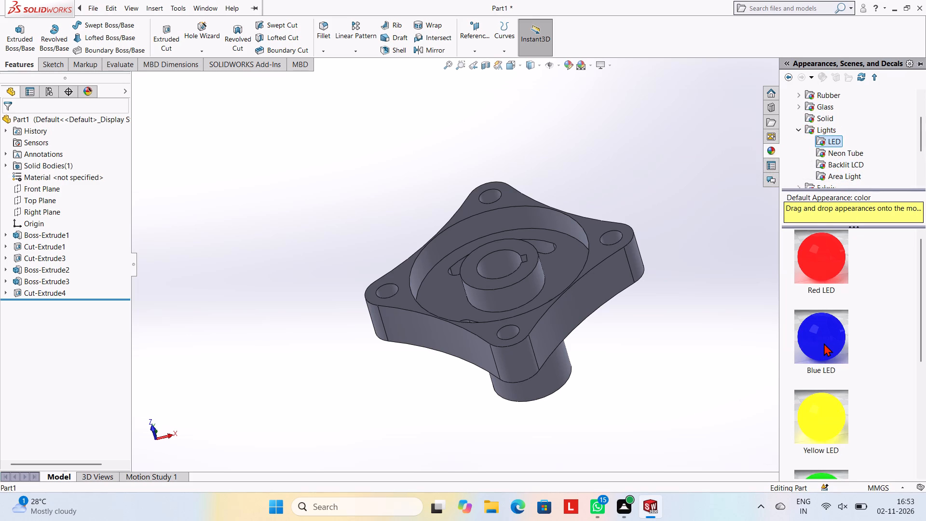
drag(822, 262, 558, 299)
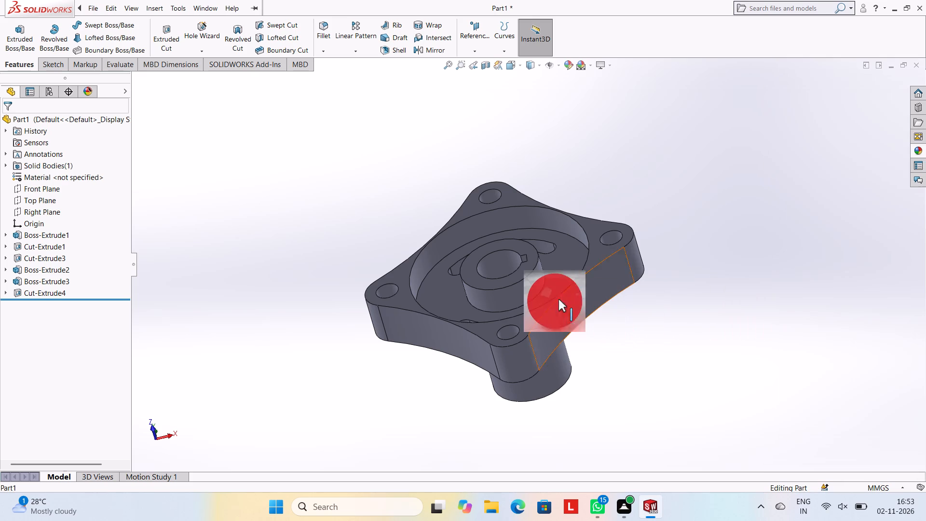
drag(558, 299, 543, 286)
click(535, 284)
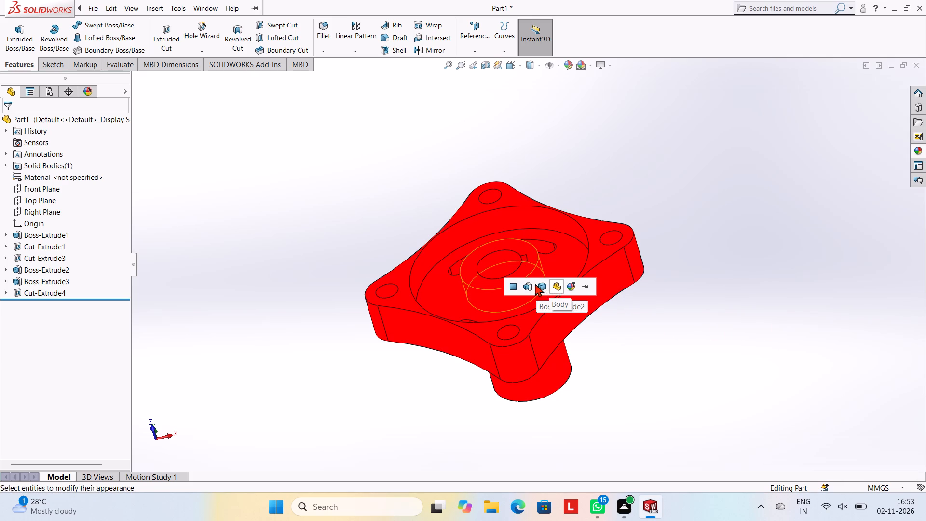
Apply the Blue LED appearance to the keyed bore, including its keyway.
click(921, 152)
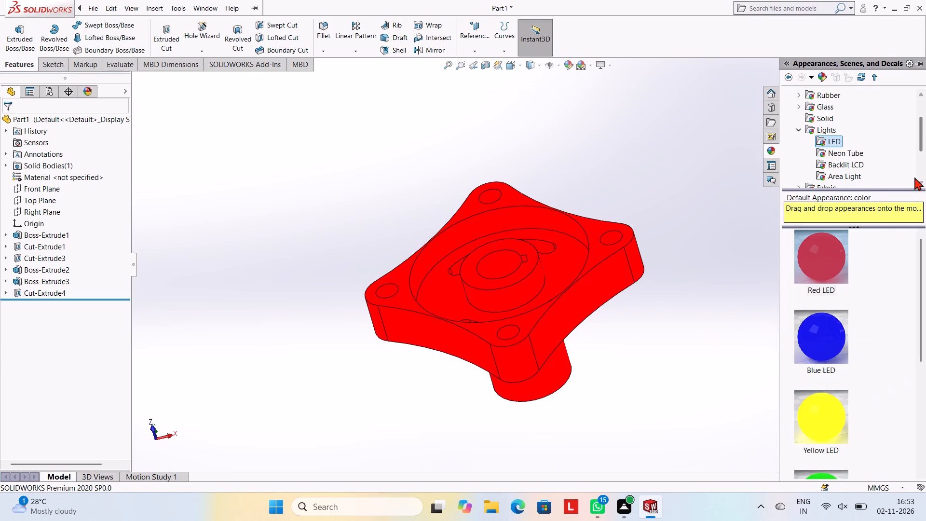
drag(817, 330, 493, 247)
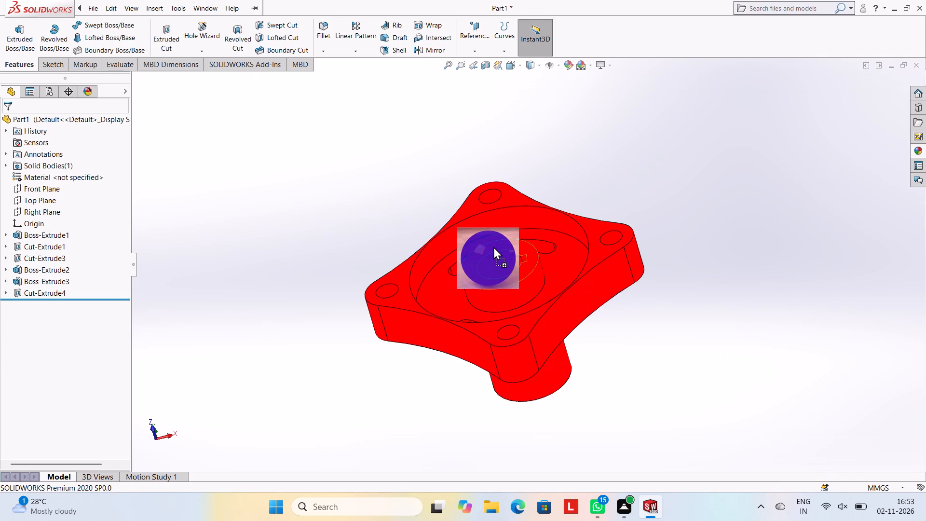
drag(493, 247, 498, 254)
click(498, 254)
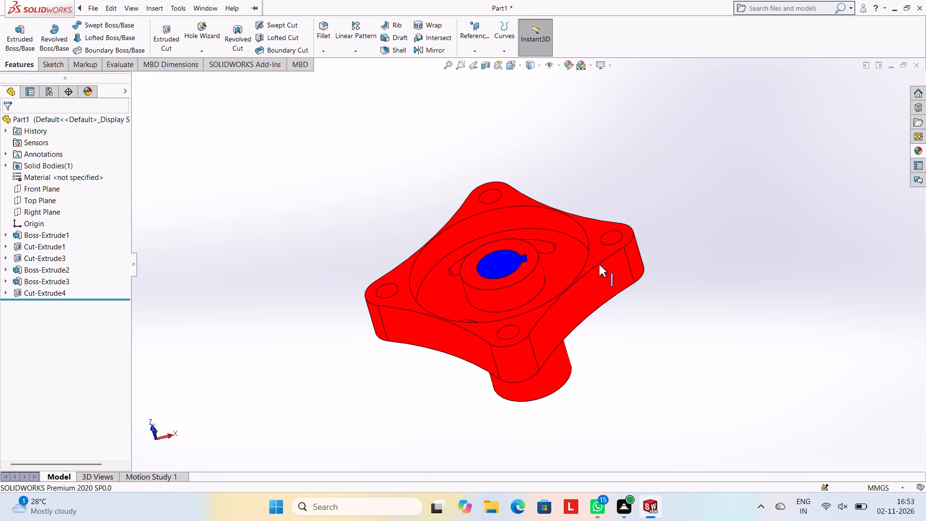
Apply the Blue LED appearance to only the face of the corner hole in the flange's left lobe.
scroll(400, 294, down, 3)
scroll(604, 245, up, 2)
middle_drag(606, 248, 612, 308)
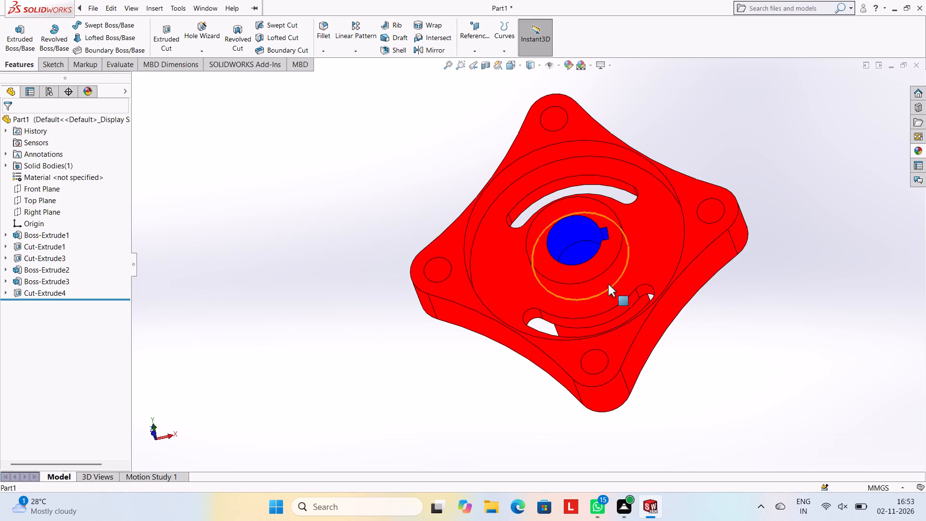
click(919, 149)
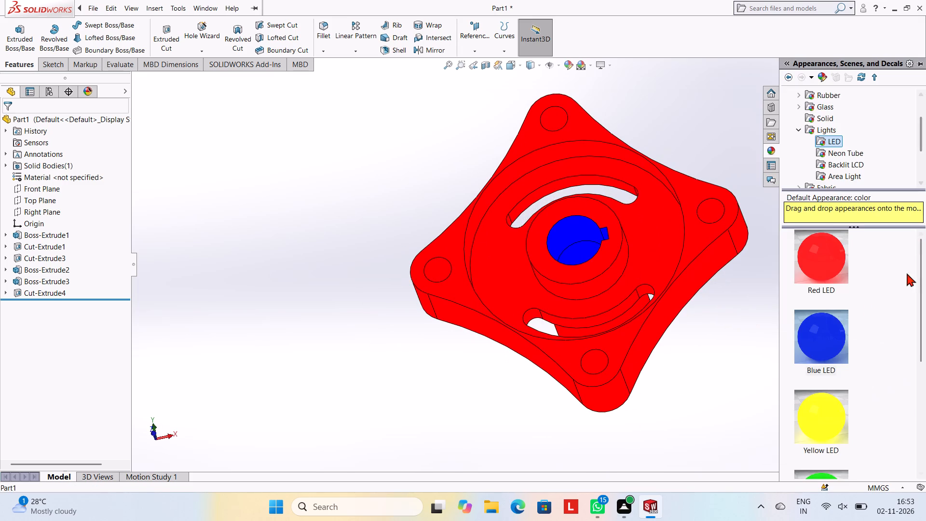
drag(819, 344, 463, 303)
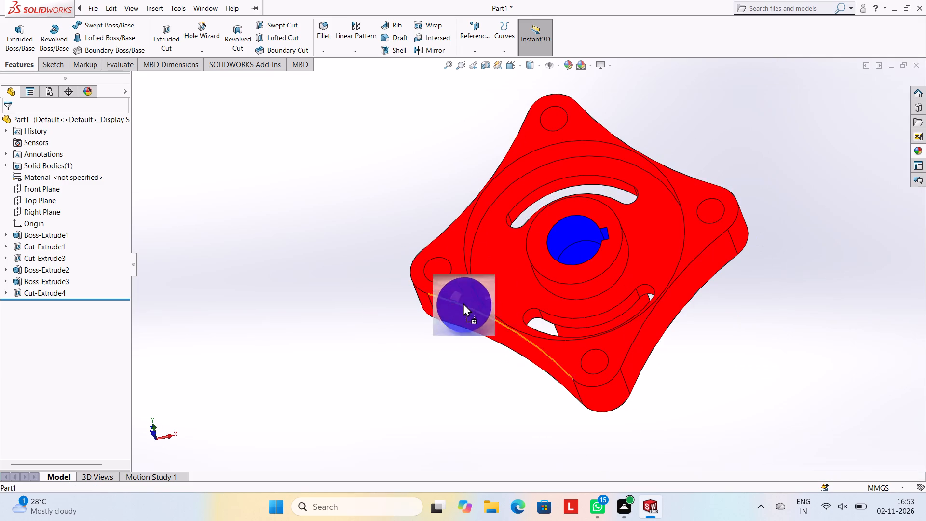
drag(463, 303, 427, 267)
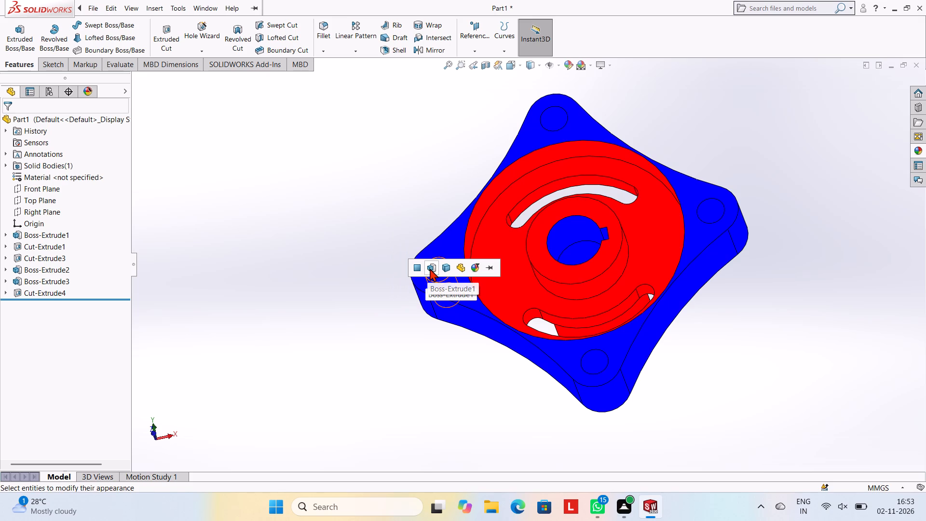
click(422, 268)
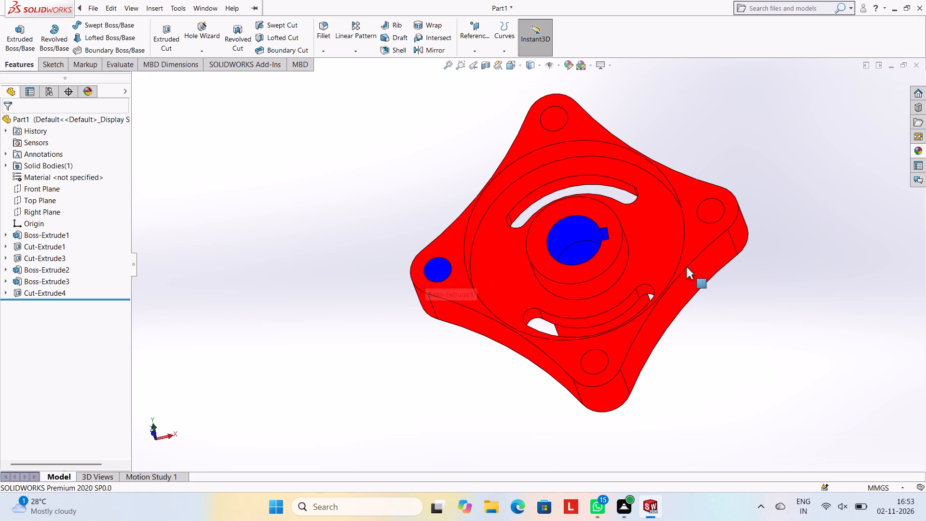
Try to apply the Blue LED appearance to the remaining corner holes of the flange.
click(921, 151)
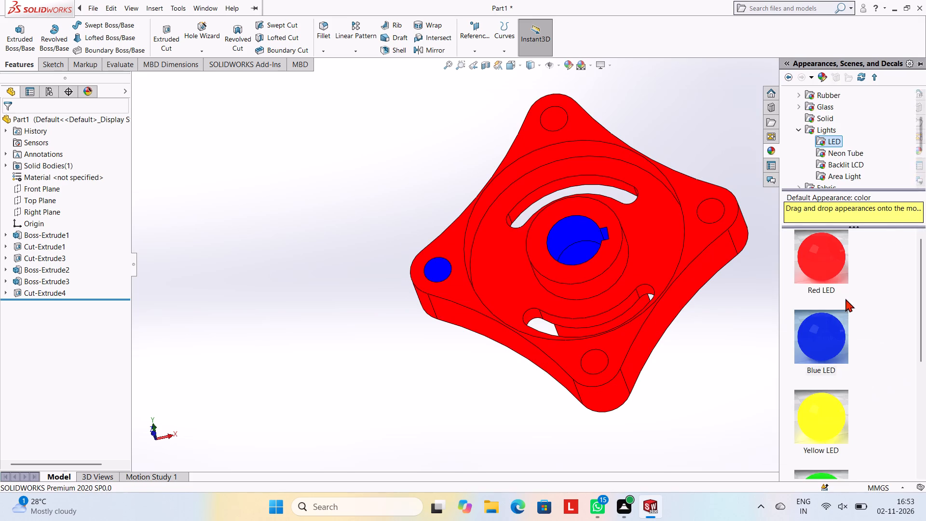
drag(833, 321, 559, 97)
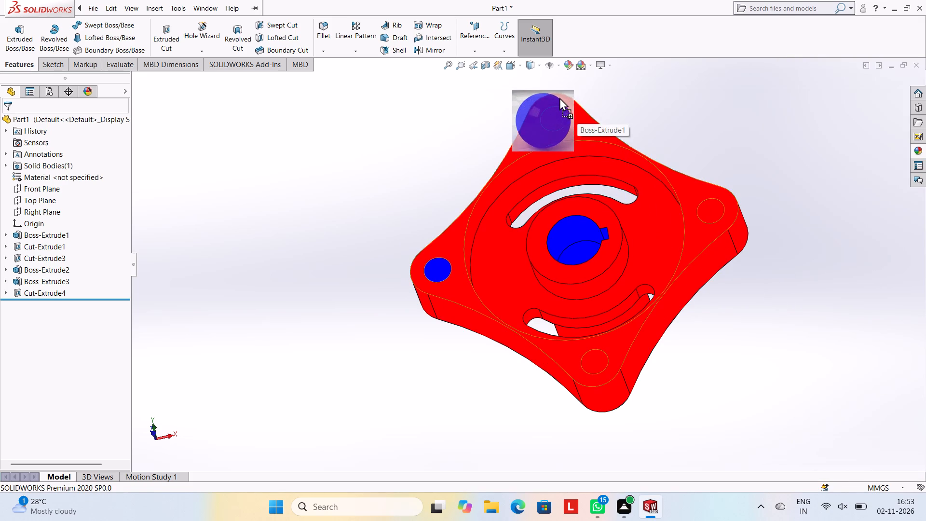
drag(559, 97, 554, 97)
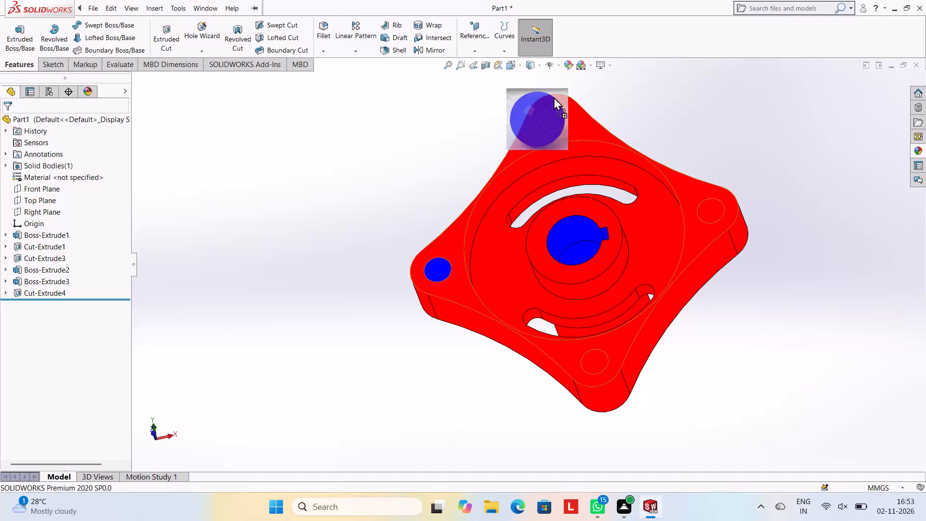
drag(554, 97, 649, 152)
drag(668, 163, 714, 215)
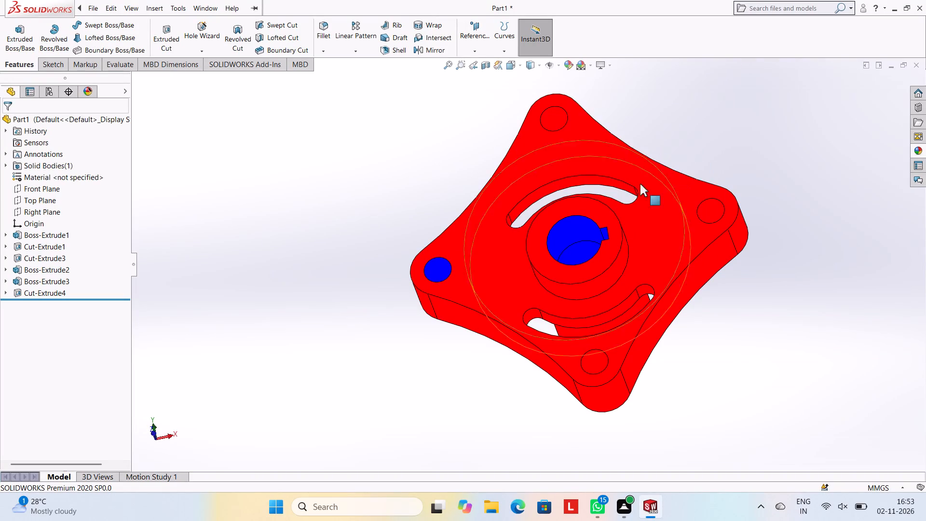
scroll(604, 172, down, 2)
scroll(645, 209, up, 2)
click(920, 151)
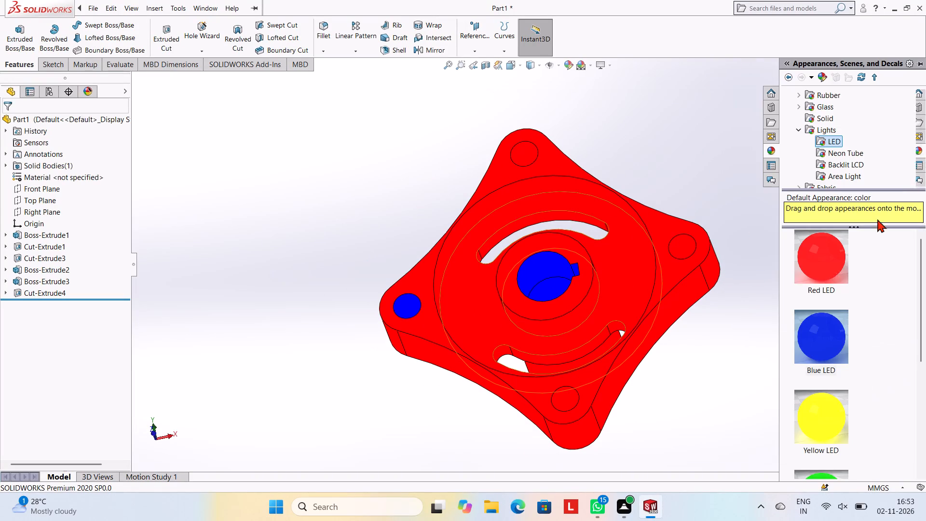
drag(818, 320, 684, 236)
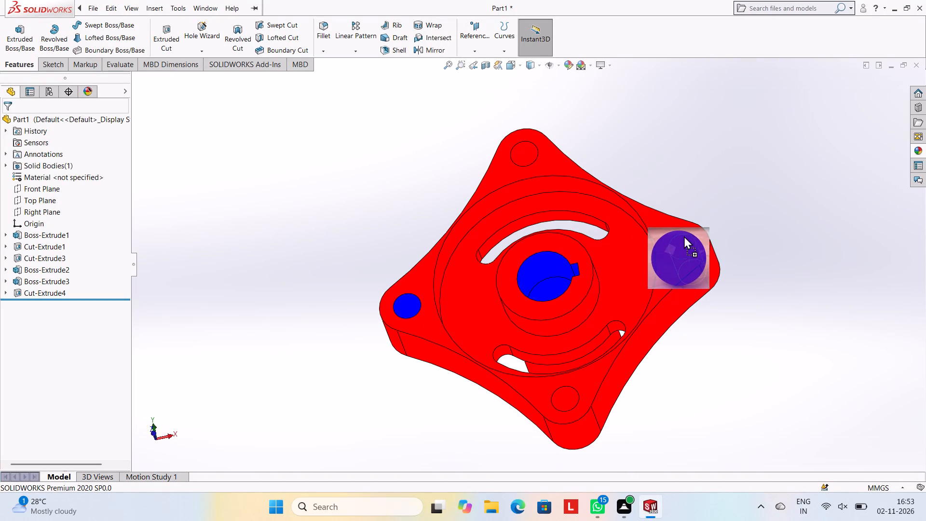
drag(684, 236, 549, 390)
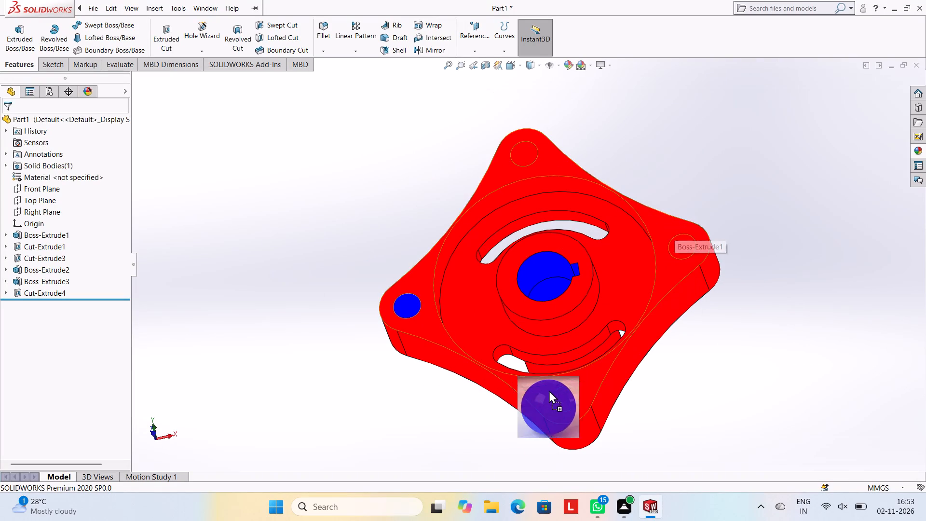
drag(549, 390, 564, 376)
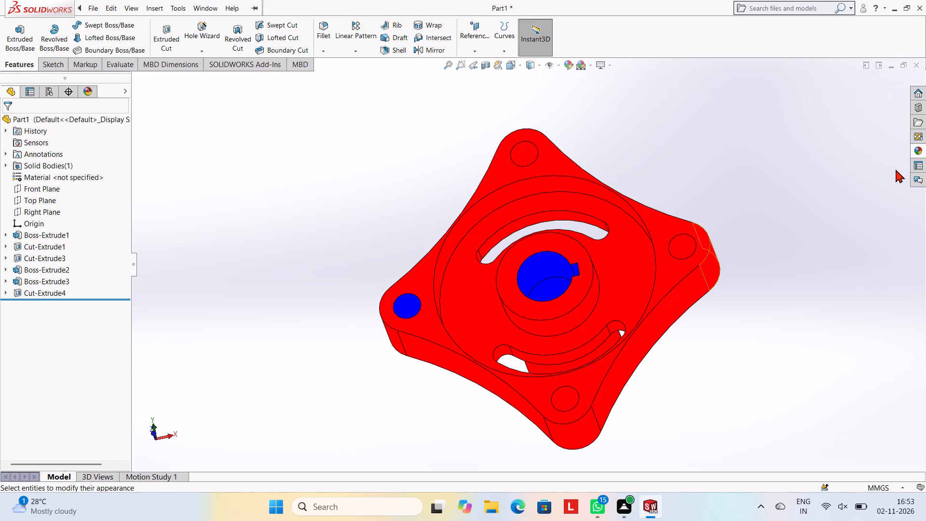
Apply the Blue LED appearance to only the face of the corner hole in the flange's upper lobe.
click(922, 150)
drag(811, 340, 529, 160)
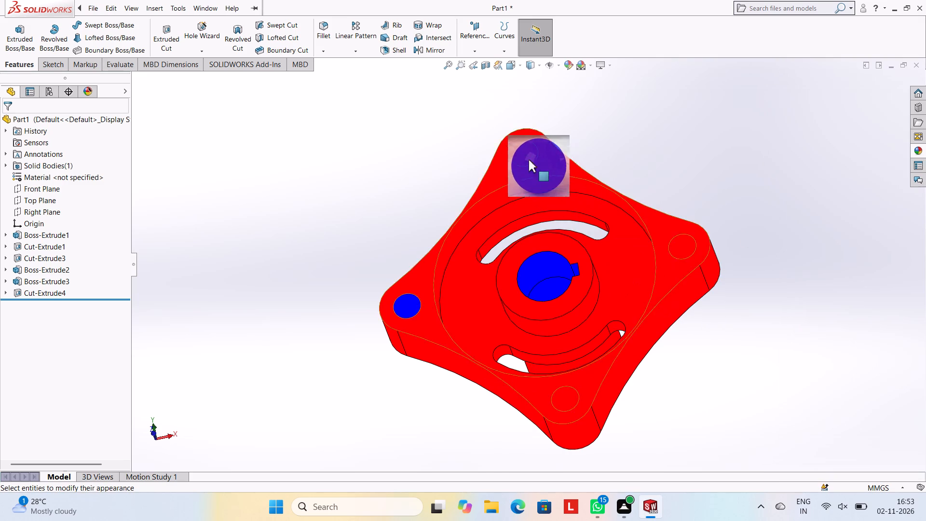
drag(529, 160, 516, 151)
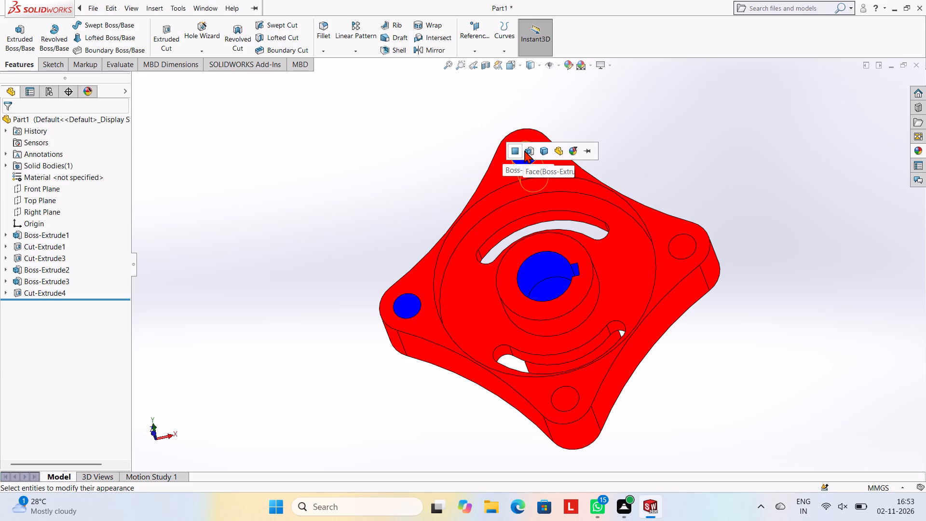
click(516, 150)
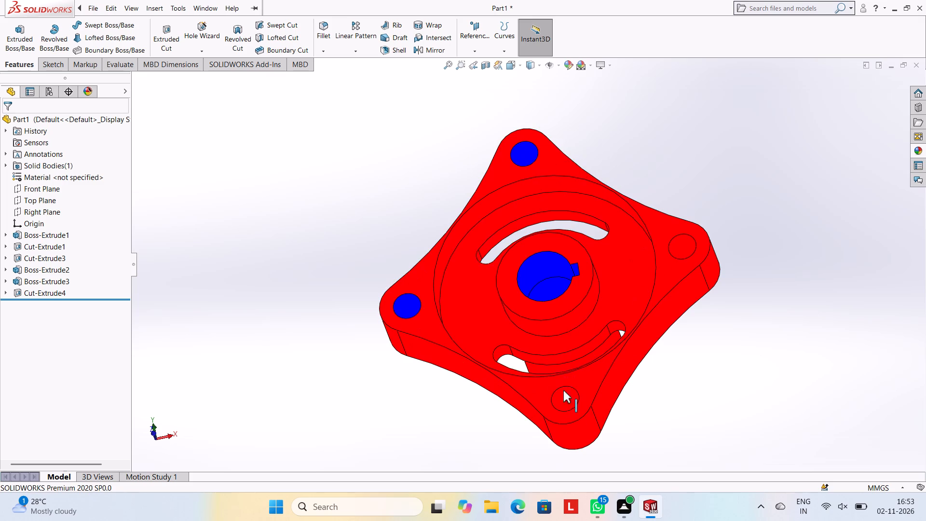
Apply the Blue LED appearance to the face of the corner hole in the flange's lower lobe.
scroll(560, 398, up, 1)
scroll(558, 393, down, 1)
click(922, 150)
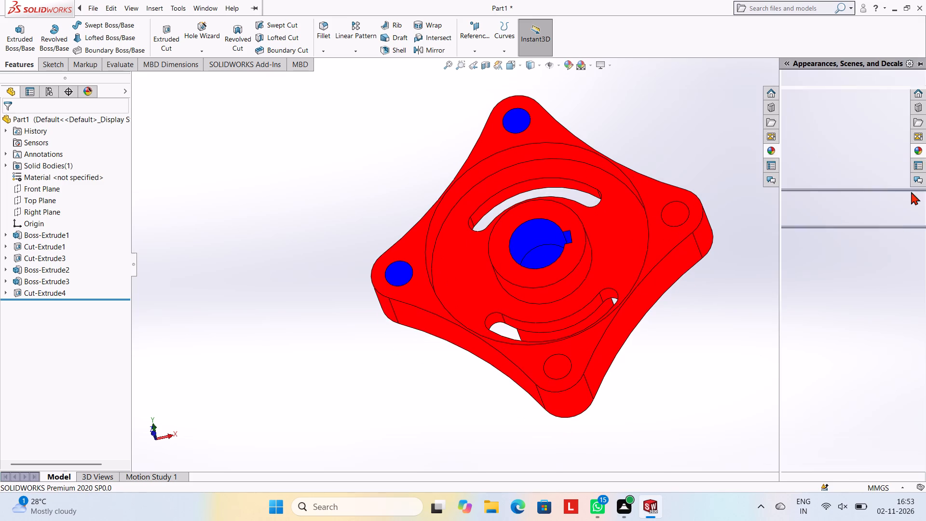
drag(826, 329, 557, 356)
click(557, 356)
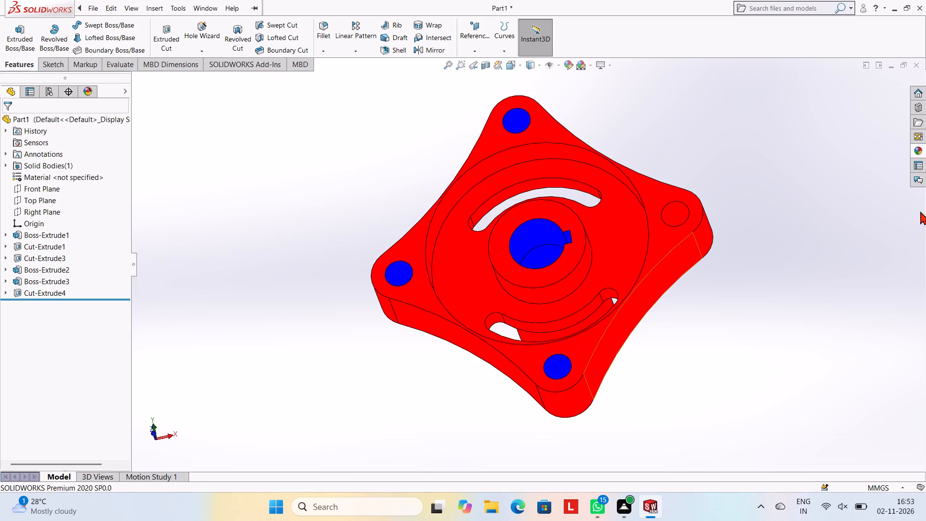
Apply the Blue LED appearance to the face of the last red corner hole, in the flange's right lobe.
click(919, 146)
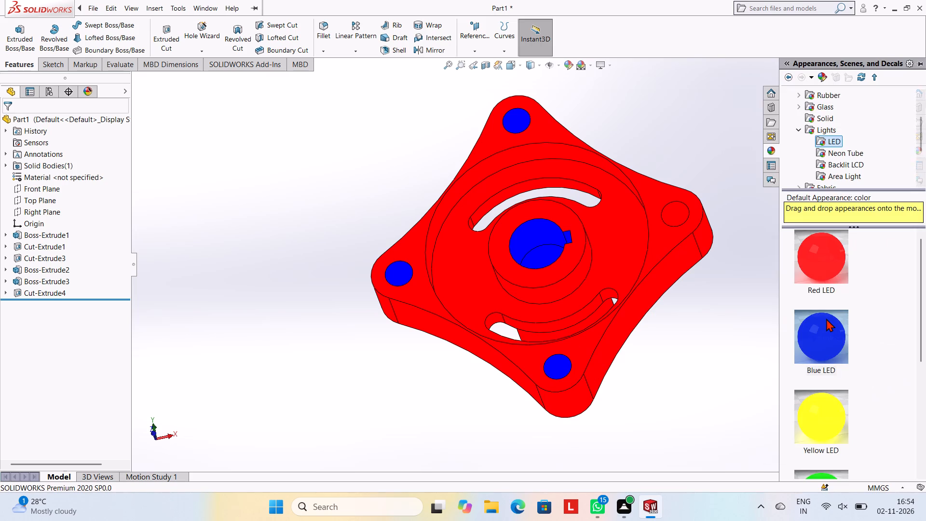
drag(826, 322, 686, 208)
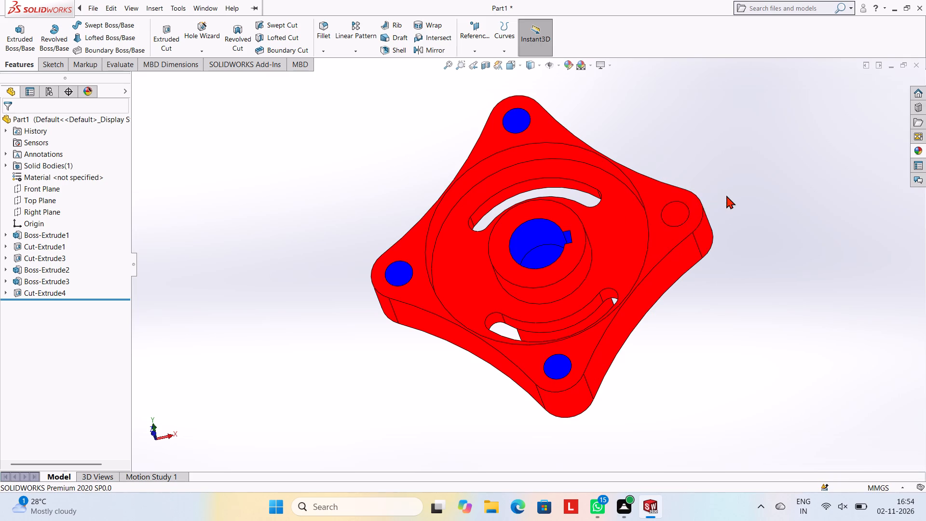
scroll(591, 242, down, 4)
click(917, 153)
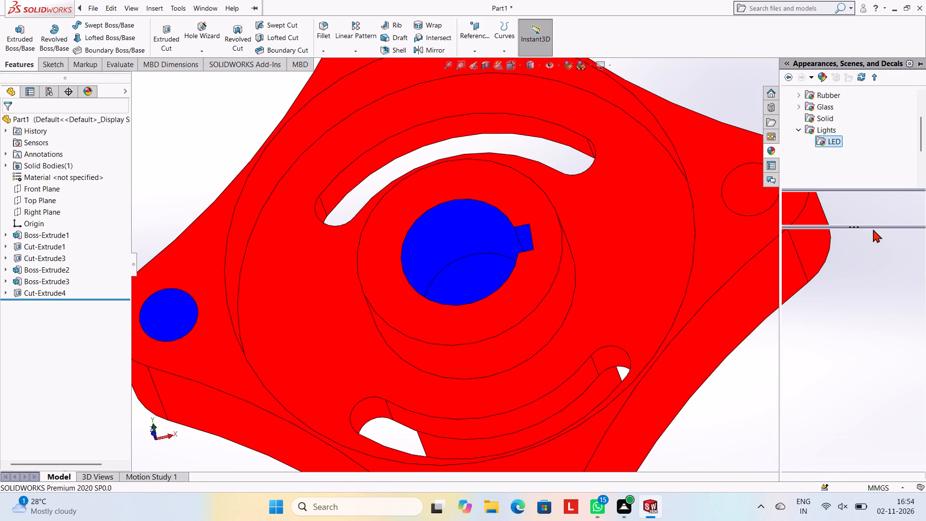
drag(833, 322, 763, 170)
click(763, 170)
scroll(659, 204, up, 3)
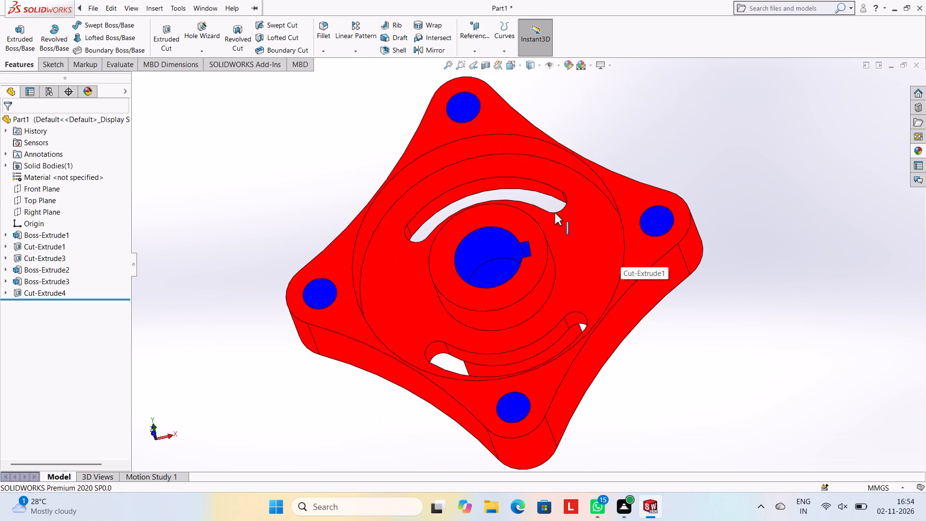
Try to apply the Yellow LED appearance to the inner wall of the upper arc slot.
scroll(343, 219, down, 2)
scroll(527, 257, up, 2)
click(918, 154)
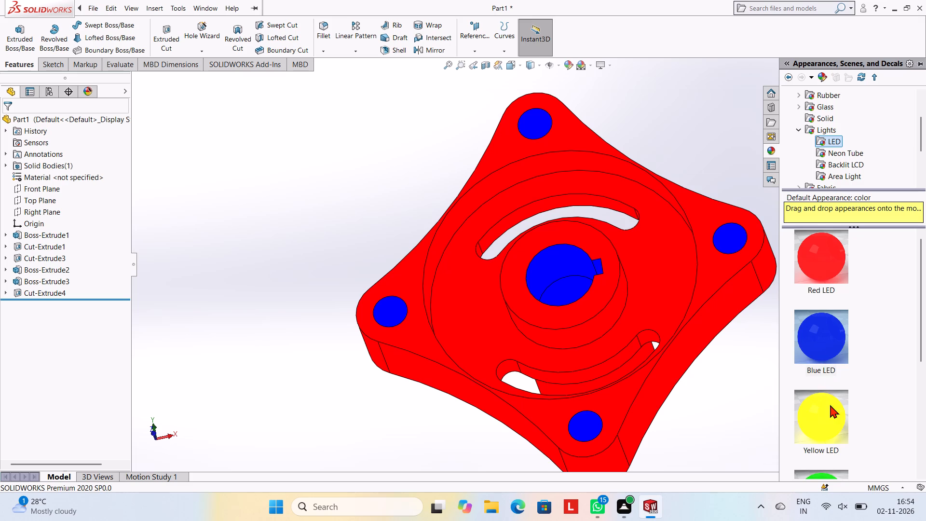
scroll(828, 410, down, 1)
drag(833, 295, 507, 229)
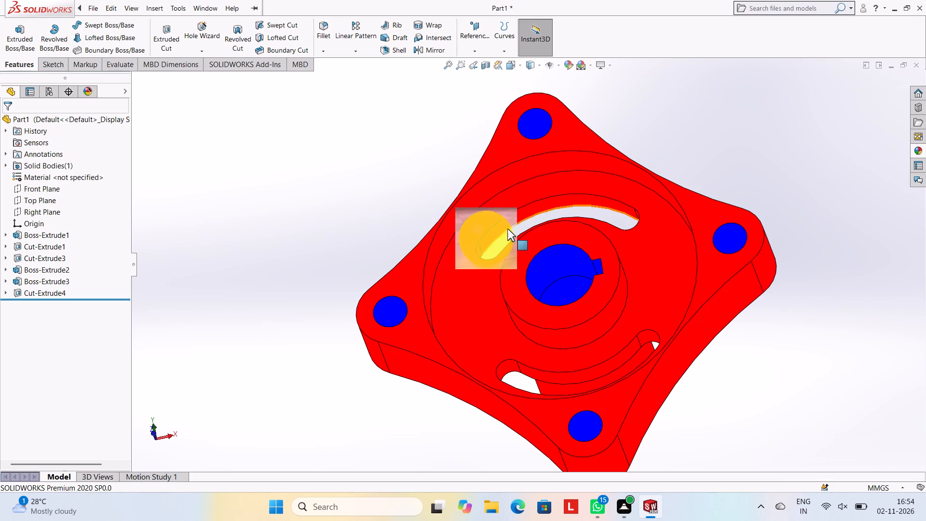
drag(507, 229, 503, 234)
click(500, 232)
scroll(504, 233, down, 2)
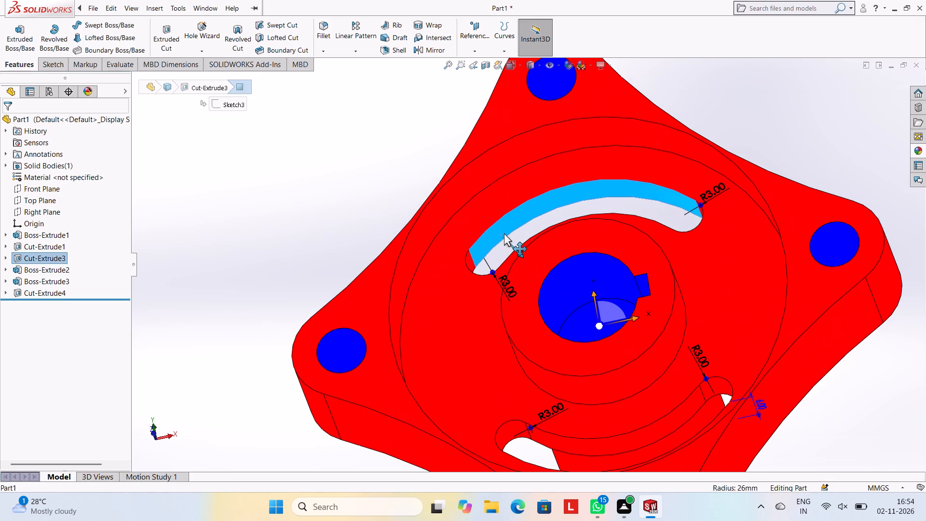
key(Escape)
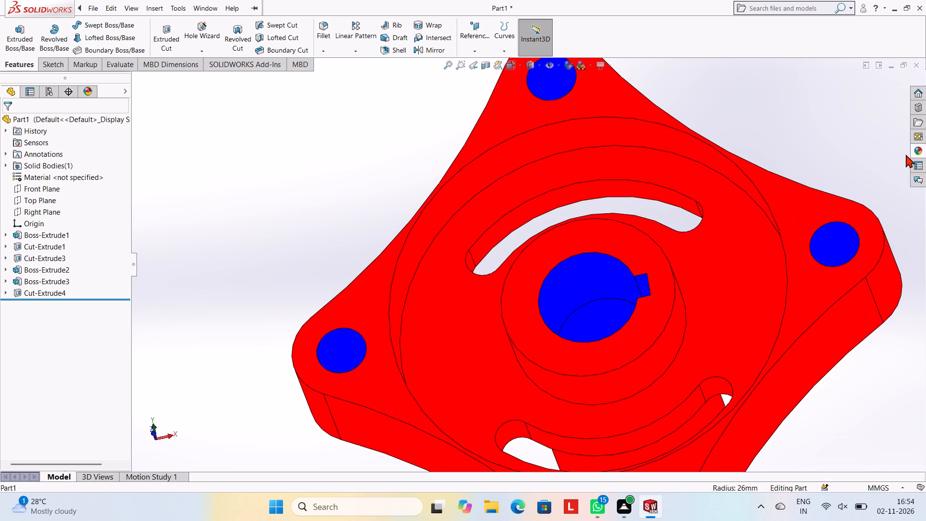
Apply the Yellow LED appearance to the whole Cut-Extrude3 feature so it covers both arc slots.
click(922, 151)
drag(816, 293, 495, 242)
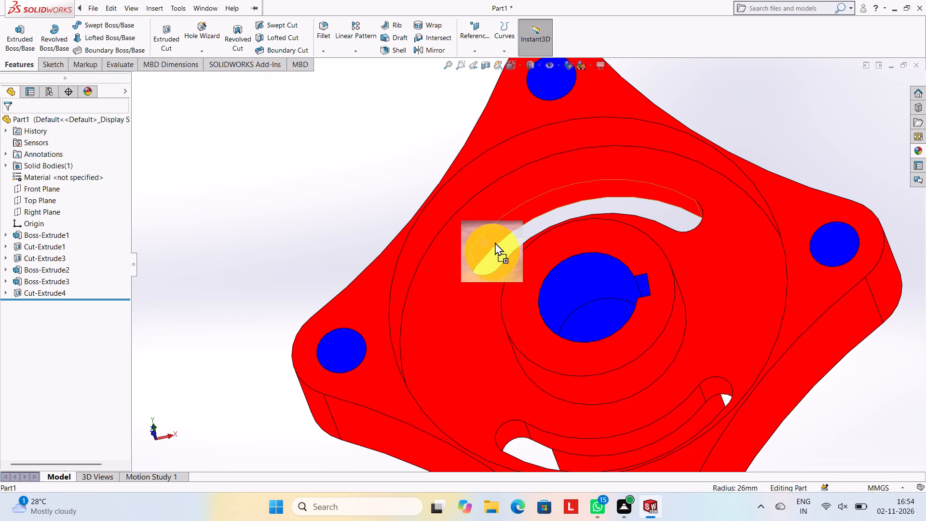
drag(495, 242, 486, 236)
click(501, 234)
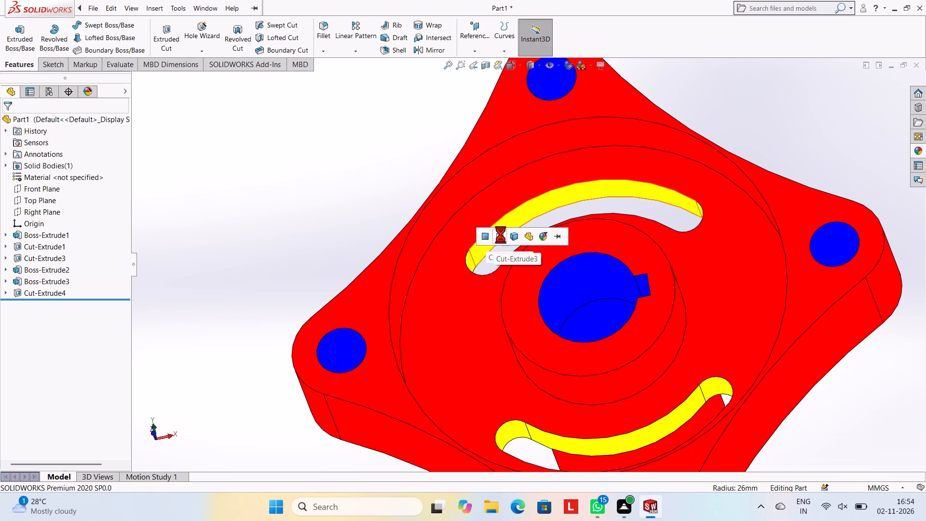
scroll(531, 261, up, 3)
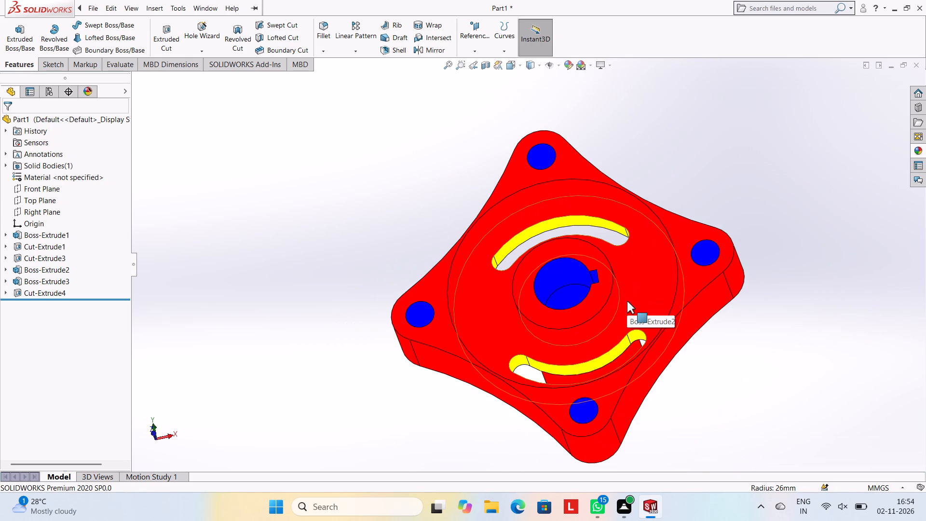
key(Escape)
Apply the Green LED appearance to the whole Boss-Extrude2 feature, the raised boss around the keyed bore.
scroll(664, 331, down, 3)
scroll(648, 328, up, 3)
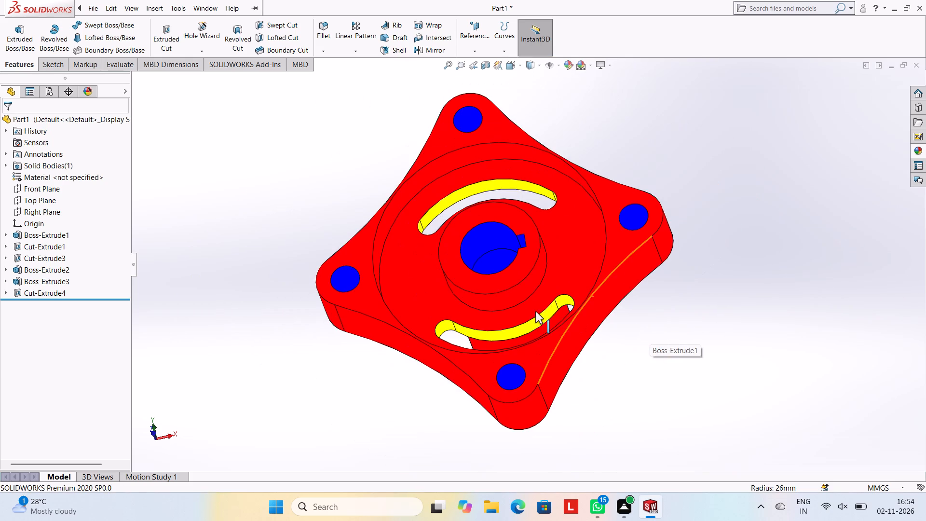
middle_drag(536, 309, 531, 260)
scroll(493, 300, down, 3)
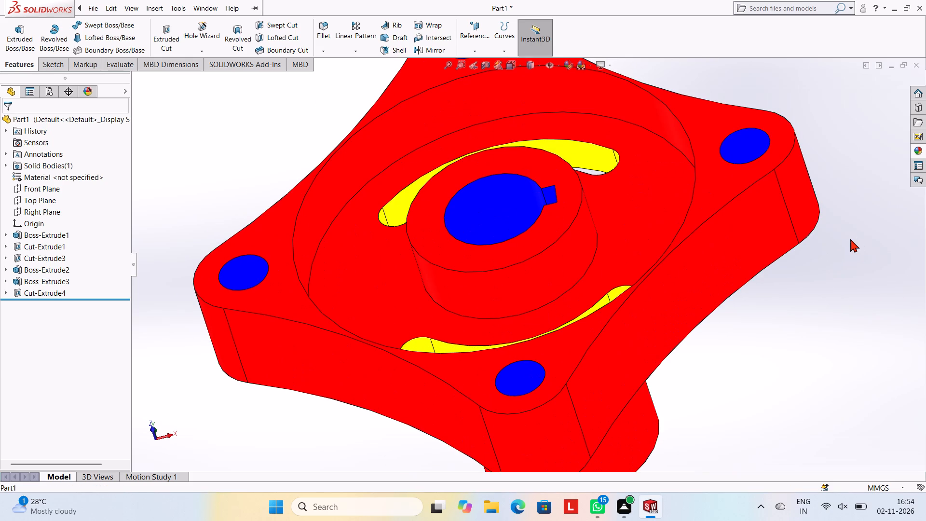
click(918, 152)
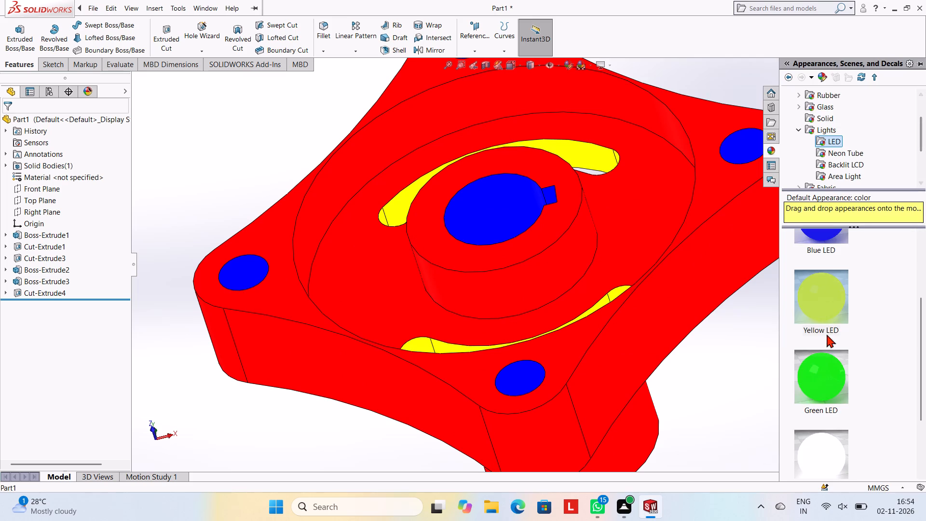
drag(818, 382, 481, 284)
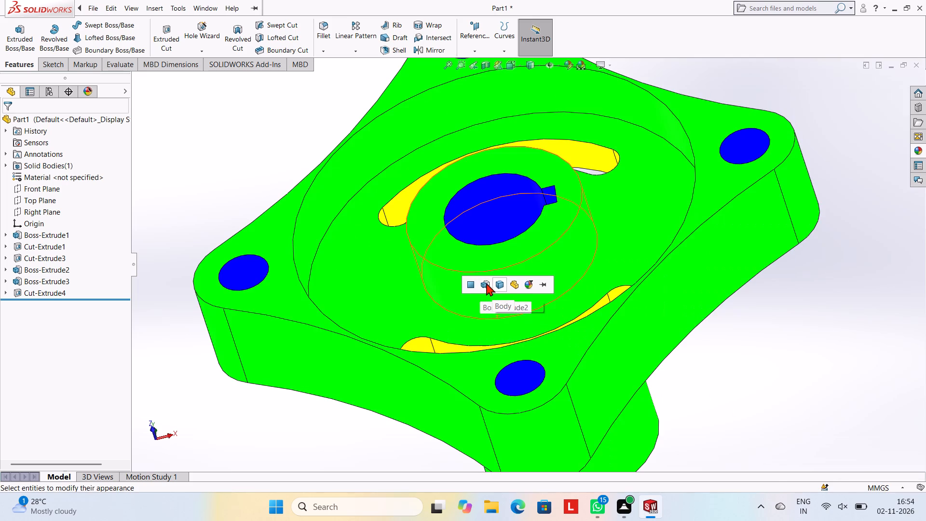
click(486, 283)
scroll(498, 299, up, 3)
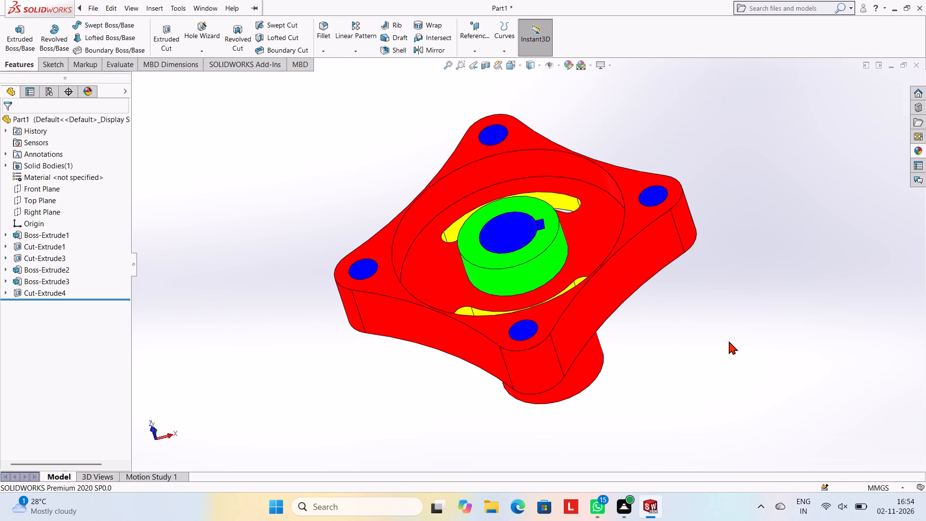
key(Escape)
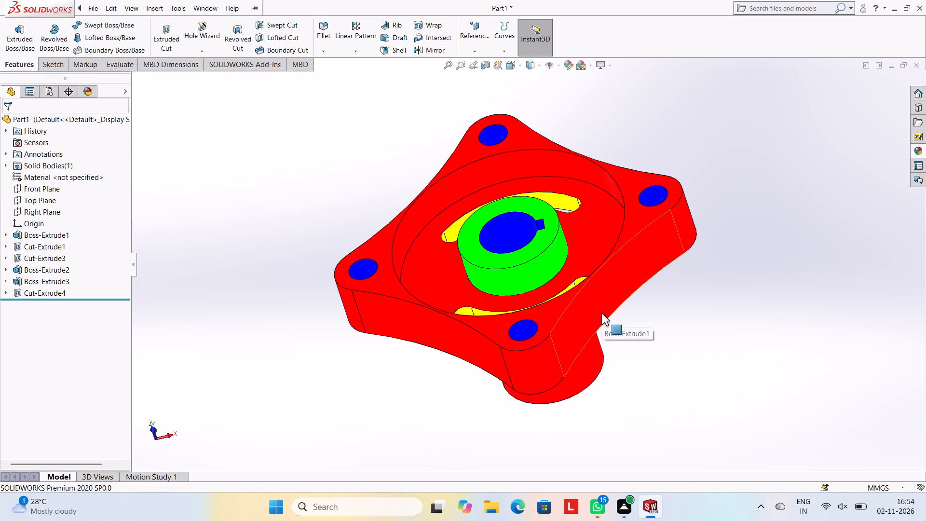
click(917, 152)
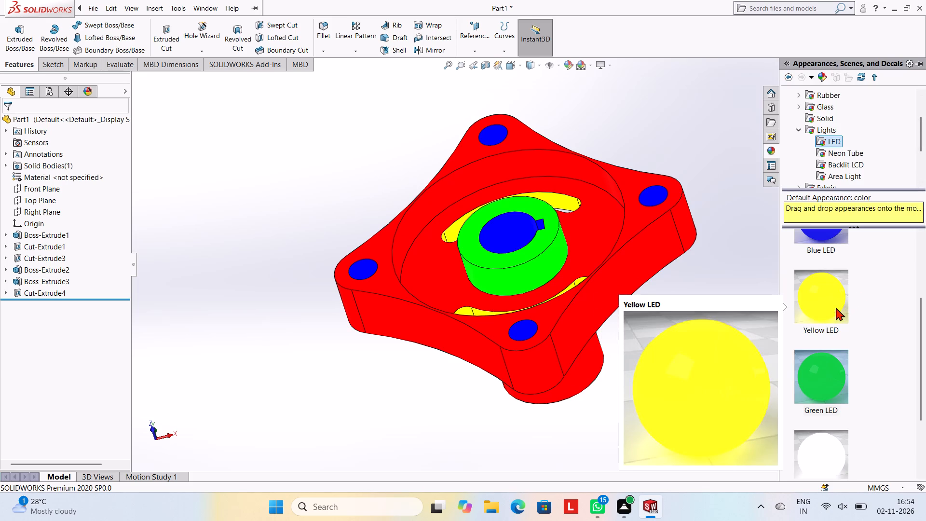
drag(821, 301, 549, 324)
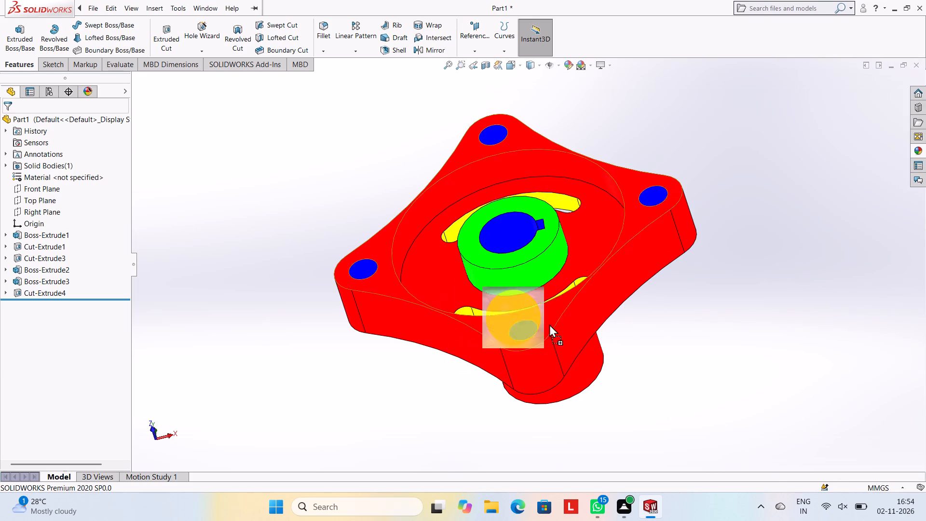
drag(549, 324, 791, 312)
Look through the LED and Neon Tube light appearances for further colours to use on the part.
click(918, 154)
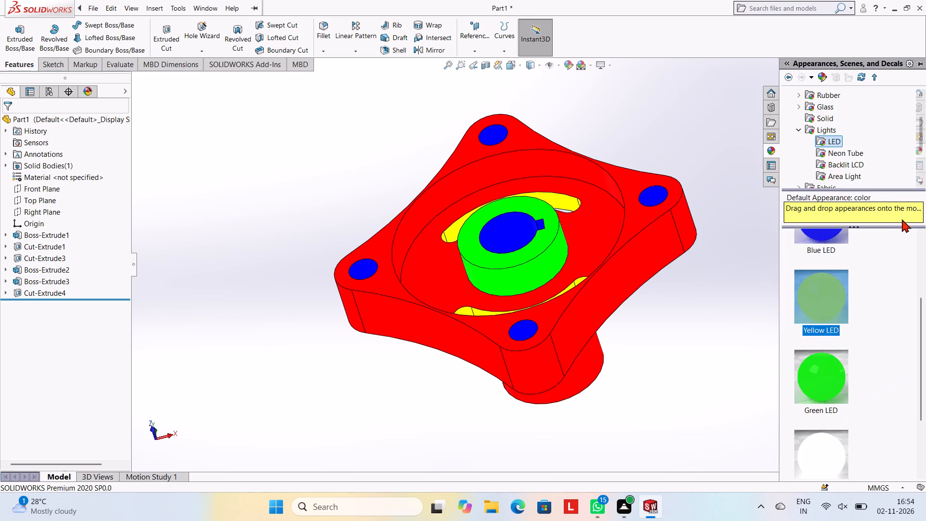
scroll(826, 320, up, 3)
scroll(820, 392, down, 3)
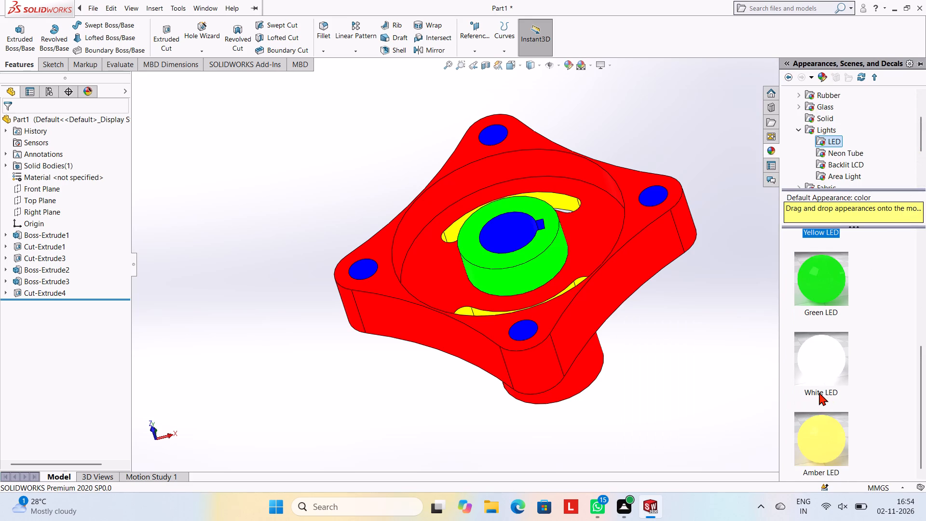
scroll(822, 330, up, 3)
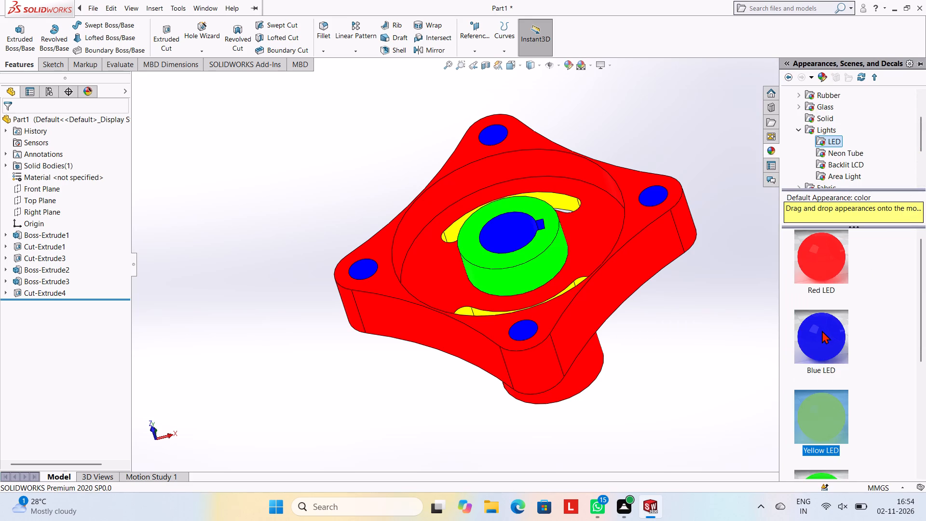
key(Escape)
key(Escape)
key(Escape)
key(Escape)
key(Escape)
key(Escape)
click(827, 151)
scroll(830, 399, down, 3)
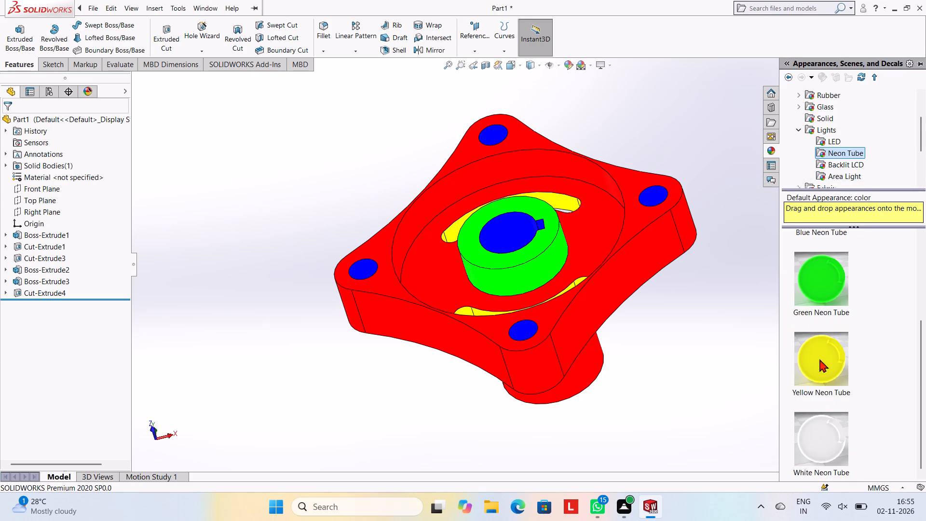
scroll(814, 284, up, 3)
click(829, 142)
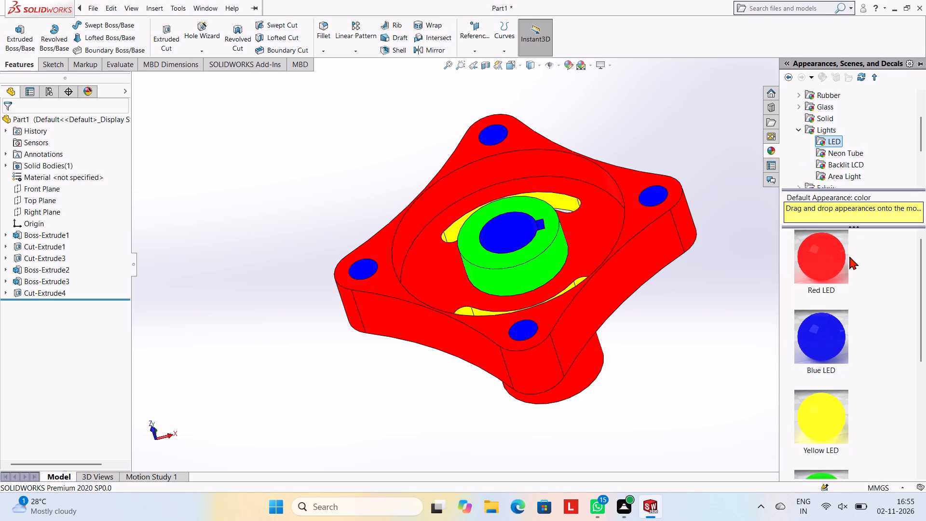
scroll(837, 326, down, 4)
scroll(826, 340, up, 6)
scroll(821, 340, down, 7)
scroll(818, 330, up, 9)
scroll(818, 330, down, 2)
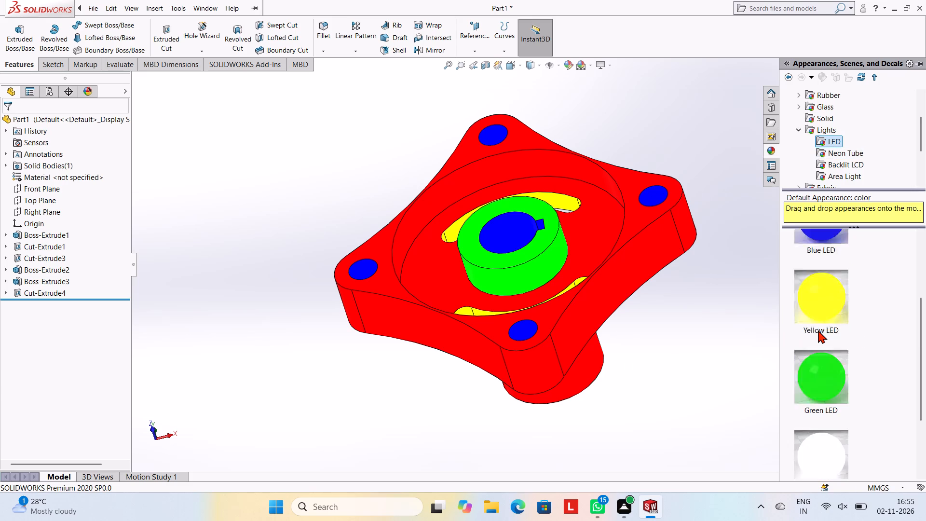
scroll(818, 330, down, 4)
scroll(818, 330, up, 5)
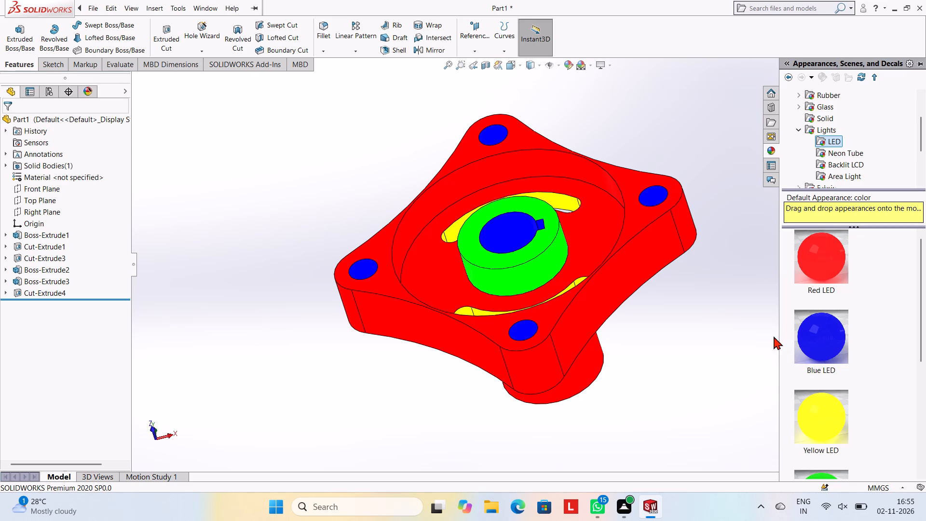
drag(779, 335, 803, 332)
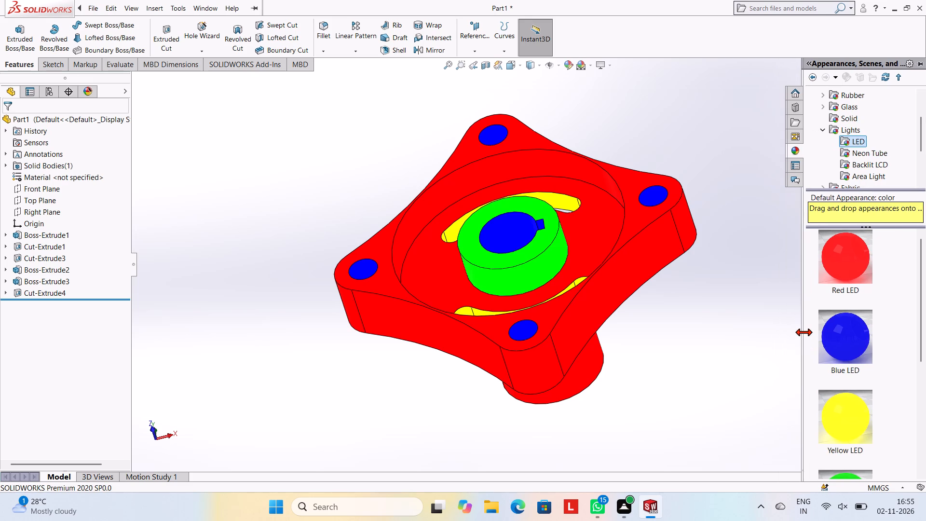
drag(803, 332, 787, 335)
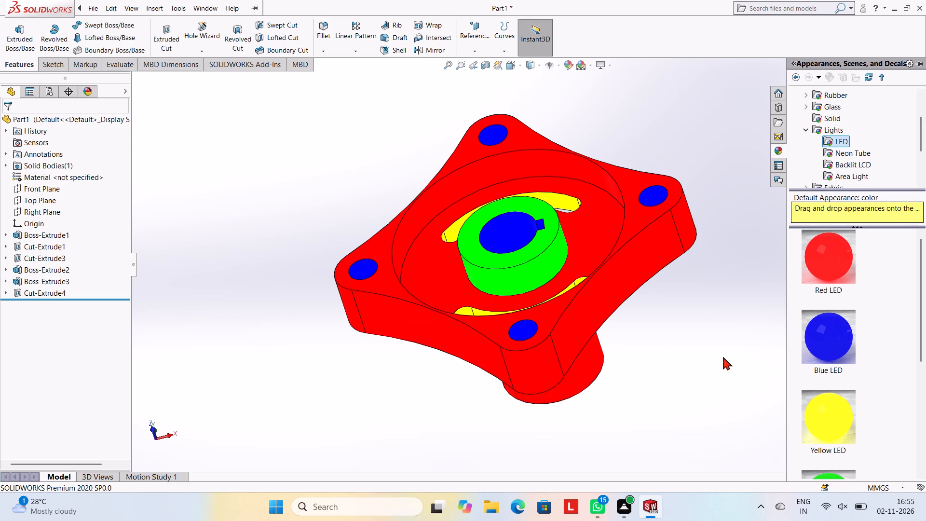
scroll(831, 420, down, 3)
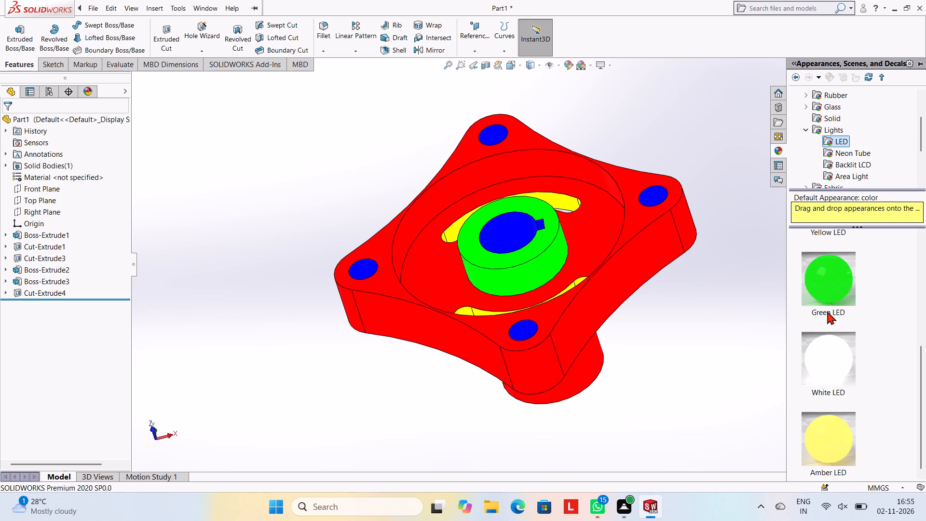
scroll(841, 300, up, 2)
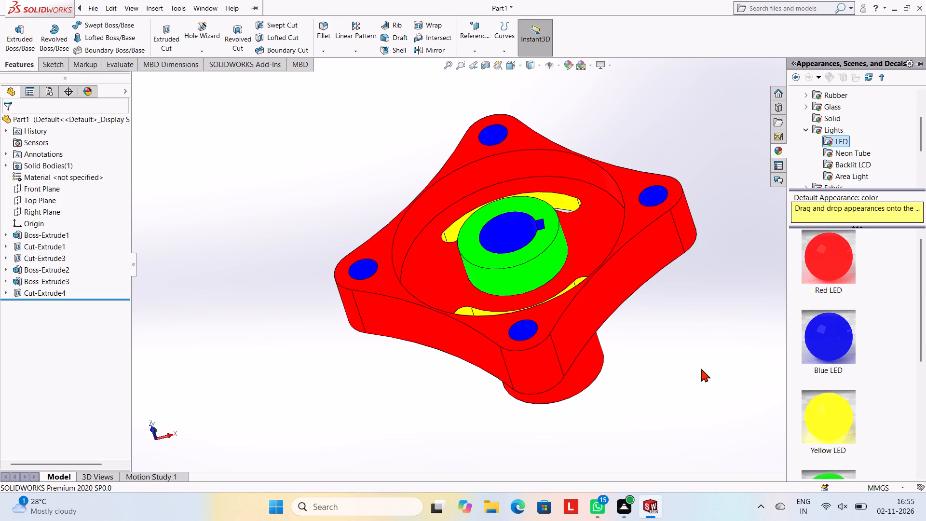
key(Escape)
key(Escape)
key(Escape)
click(744, 303)
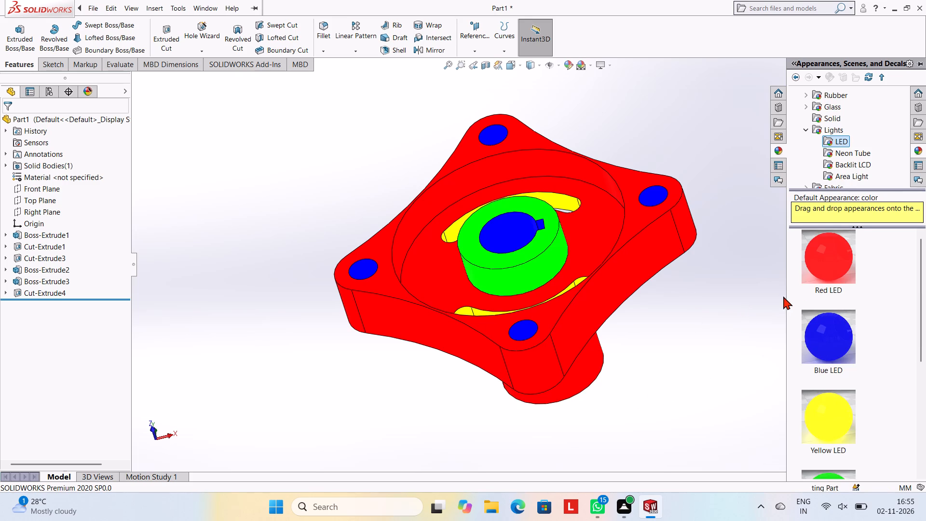
key(Escape)
Inspect the coloured flange from the side, from its pocketed face and at an angle showing the rear boss.
middle_drag(622, 374, 719, 272)
scroll(676, 324, up, 2)
middle_drag(702, 313, 672, 224)
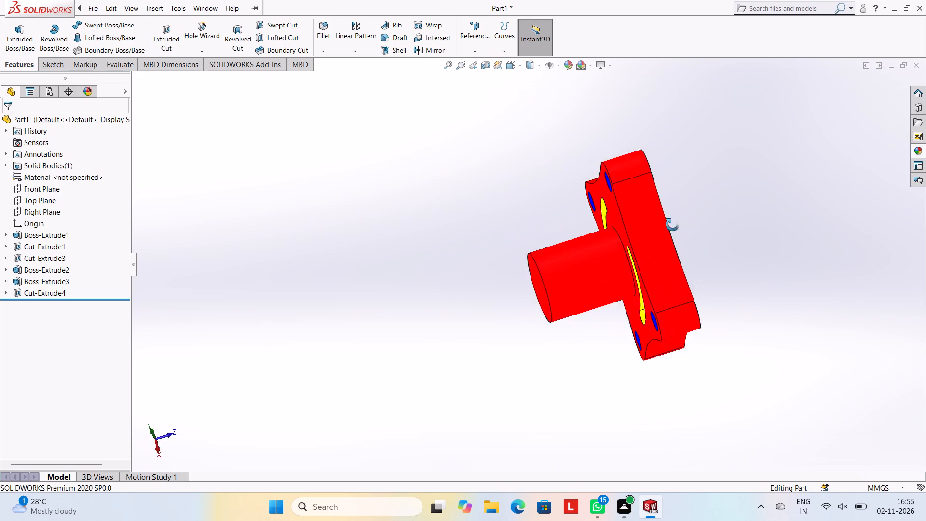
middle_drag(672, 224, 644, 219)
middle_drag(765, 306, 709, 287)
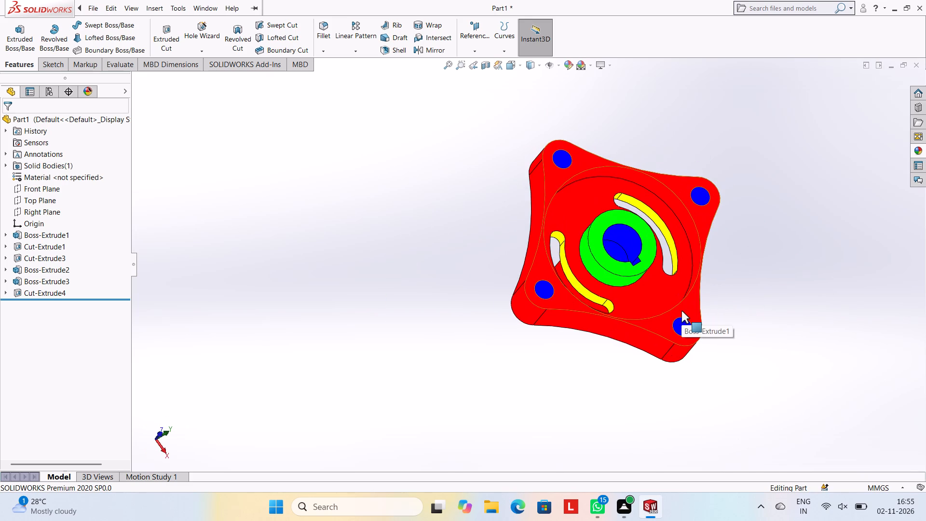
scroll(657, 241, up, 2)
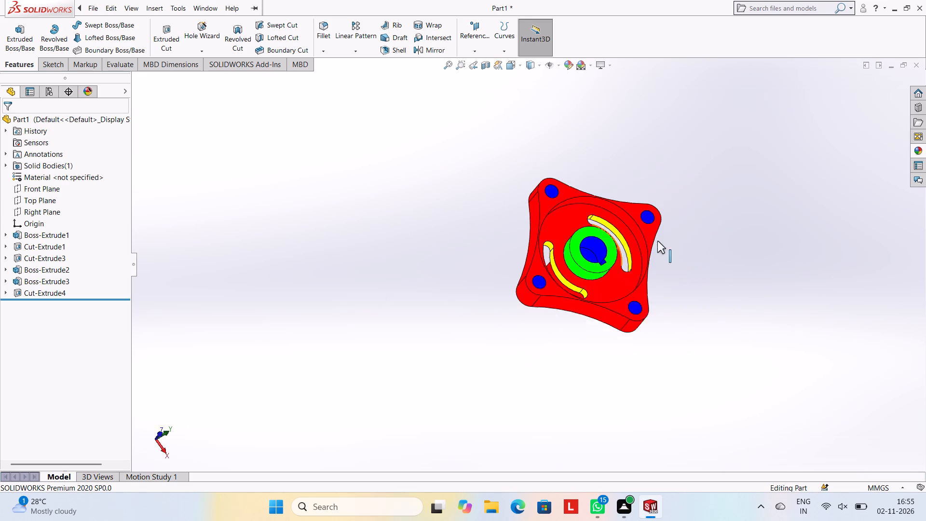
scroll(657, 241, down, 2)
middle_drag(687, 324, 661, 233)
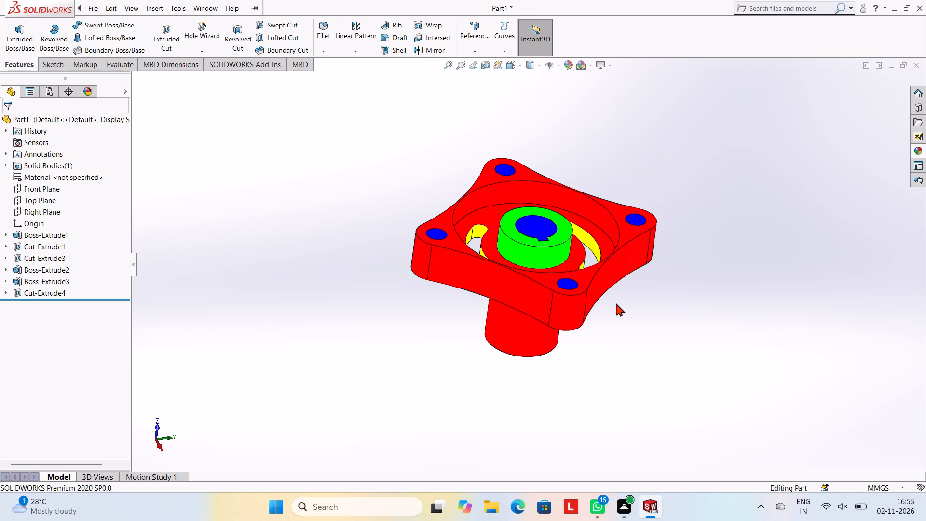
Save the part in the Documents folder under the file name 4 LUG FLANGED HUB.
key(4)
key(ctrl+s)
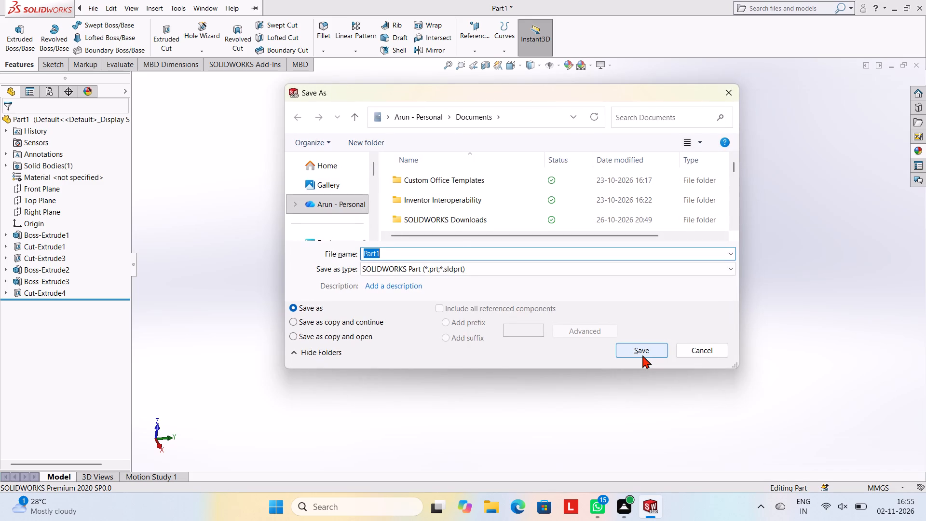
text(4 LU)
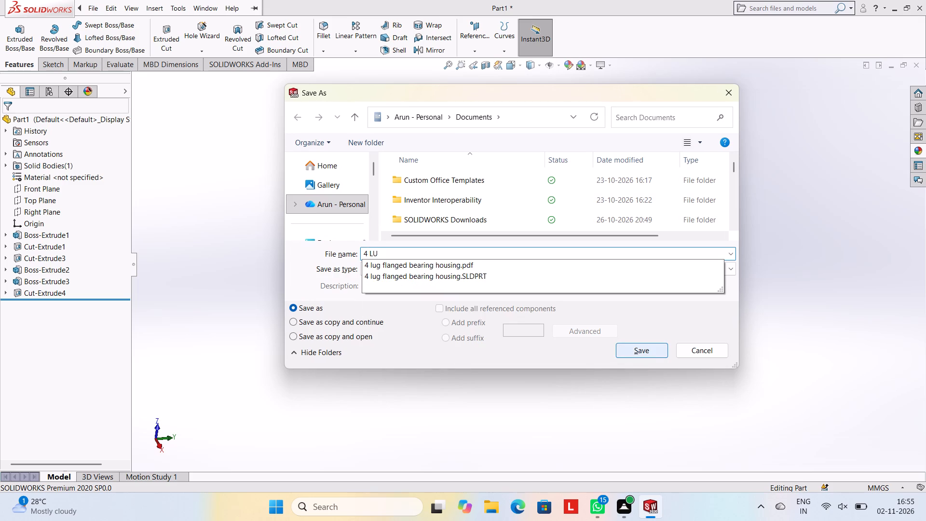
text(G)
key(space)
text(FL)
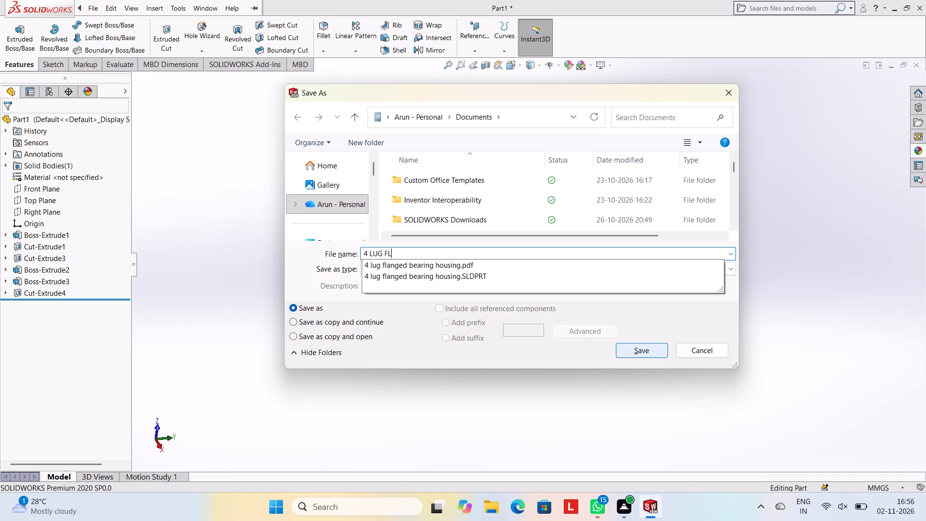
key(a)
key(n)
key(g)
text(ED)
key(space)
text(HUB)
key(space)
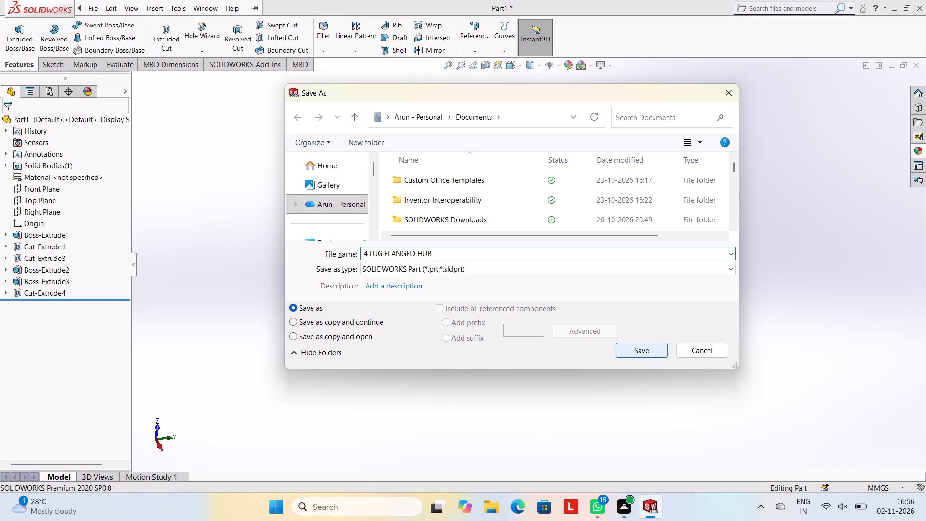
text(CAS)
key(BackSpace)
key(BackSpace)
key(BackSpace)
key(BackSpace)
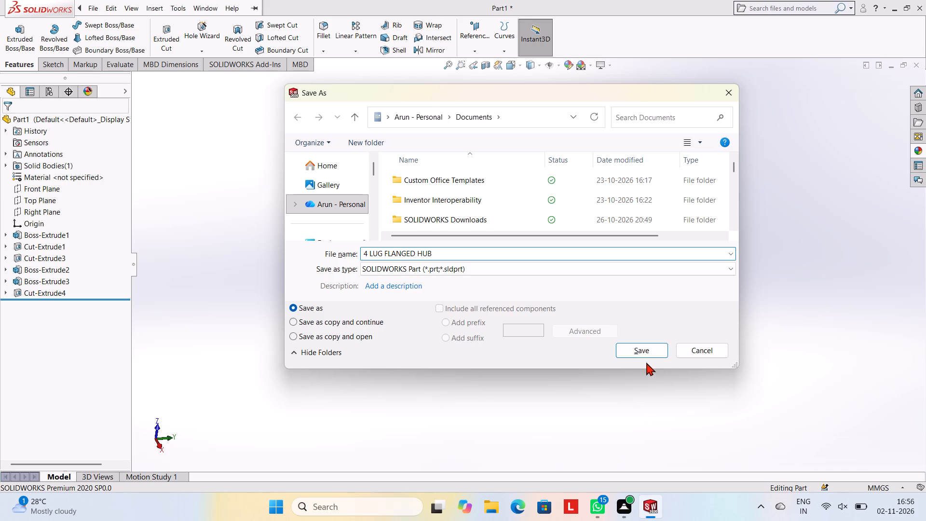
click(642, 353)
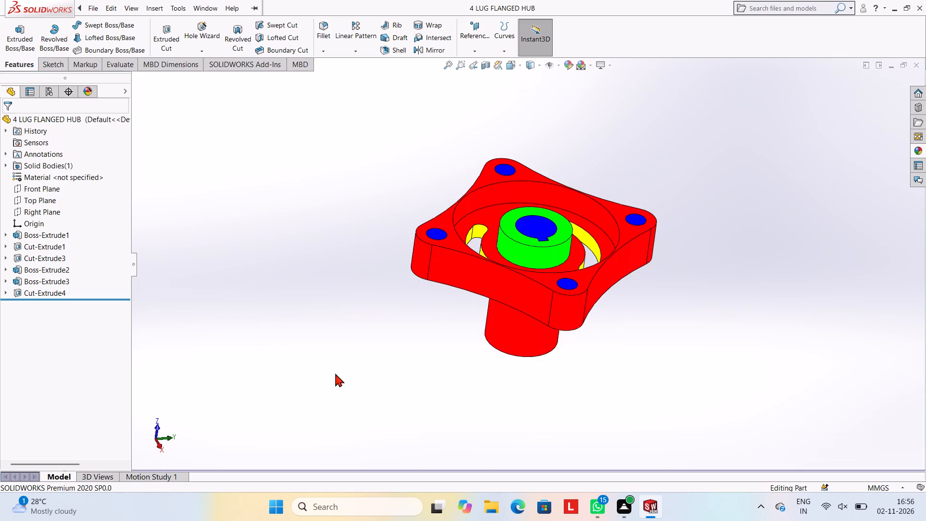
Save a copy of the part as an Adobe PDF named 4 LUG FLANGED HUB in the Documents folder.
click(272, 7)
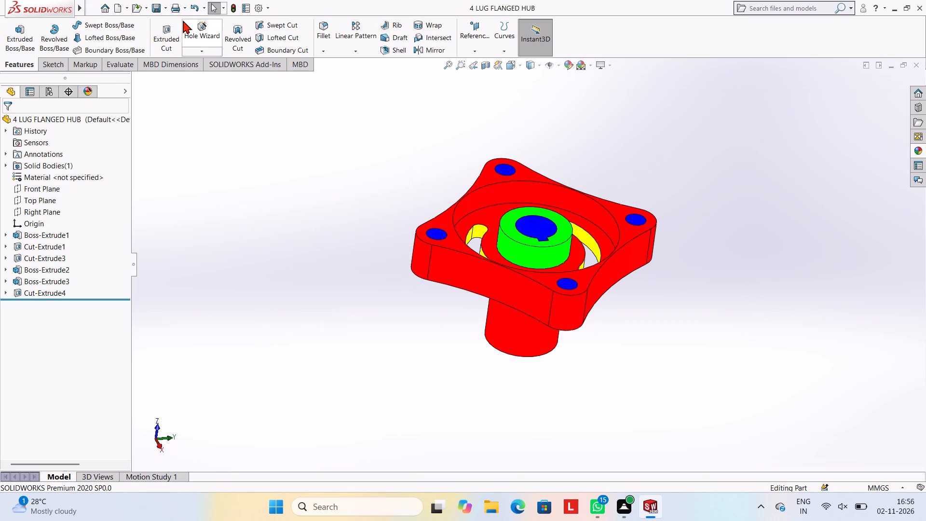
click(166, 9)
click(181, 35)
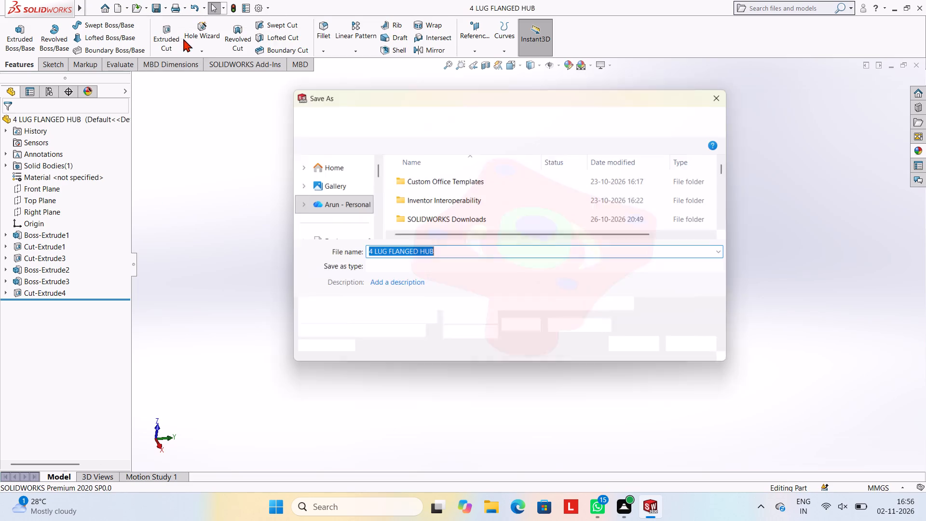
click(471, 268)
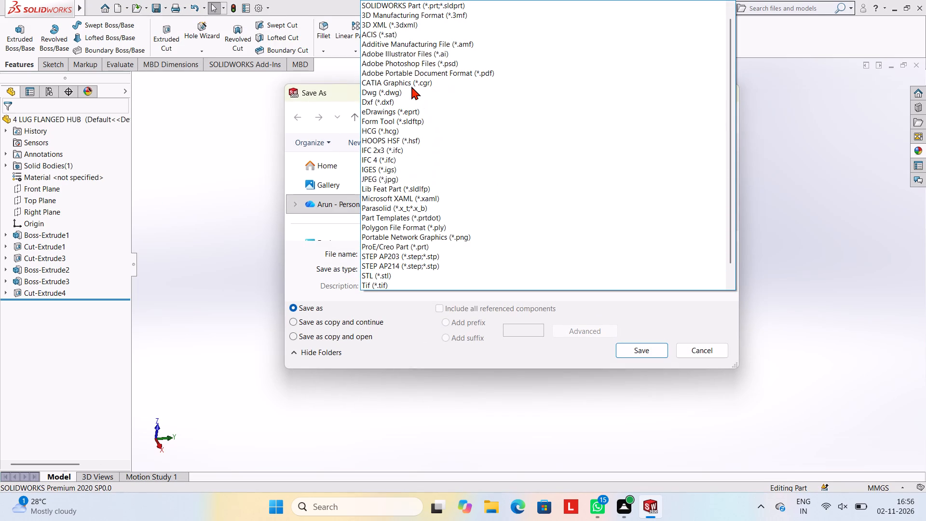
click(398, 76)
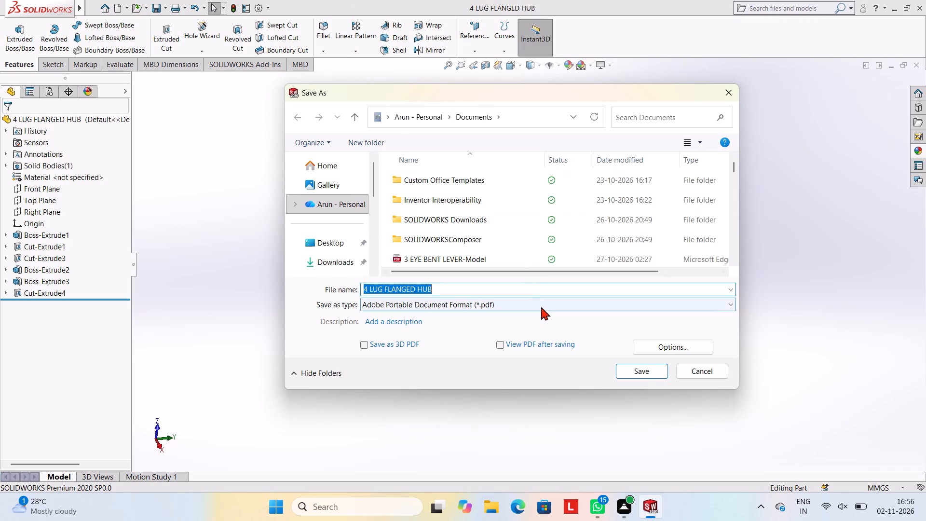
click(639, 370)
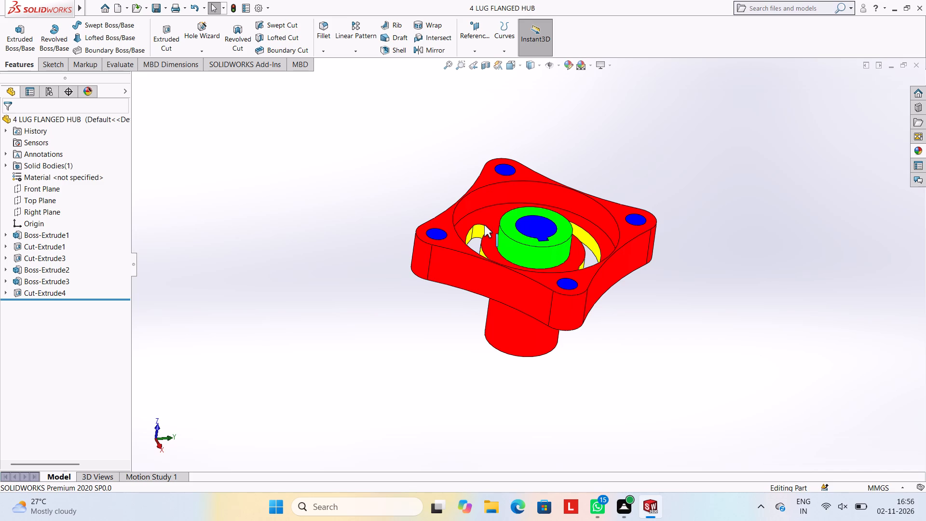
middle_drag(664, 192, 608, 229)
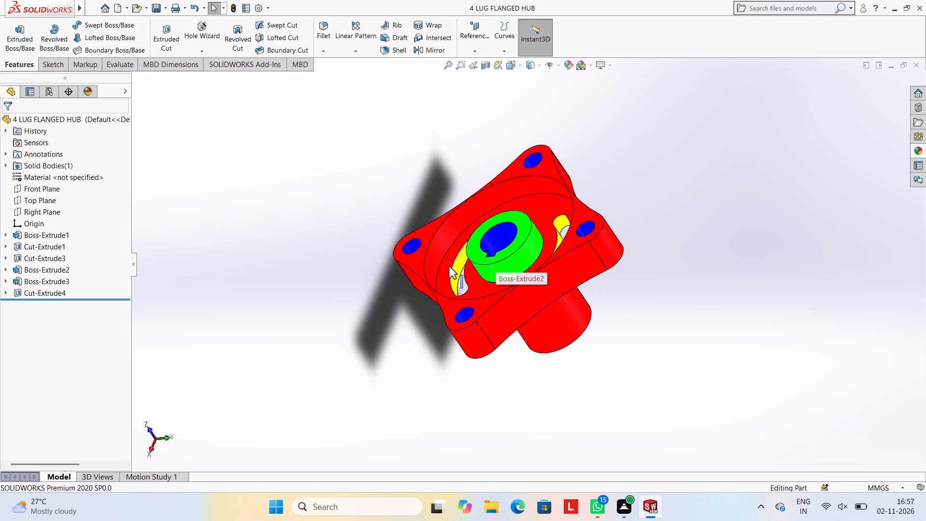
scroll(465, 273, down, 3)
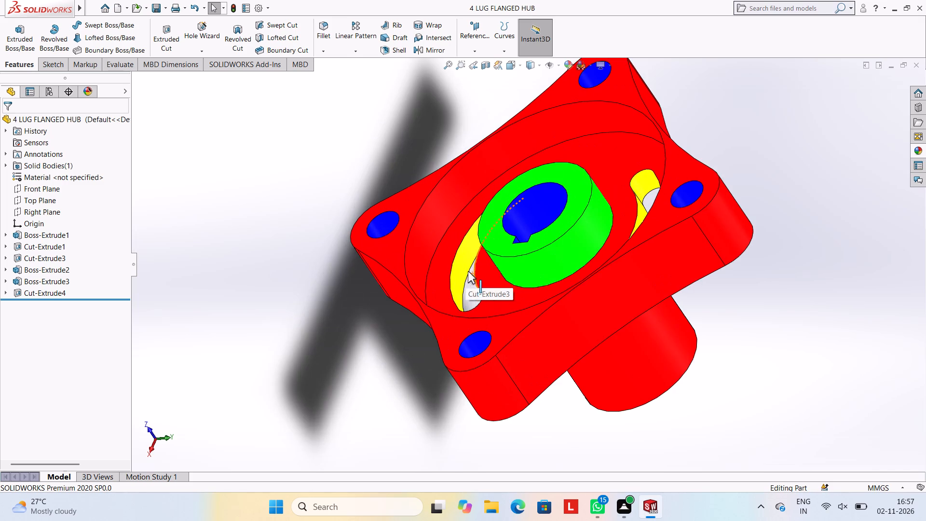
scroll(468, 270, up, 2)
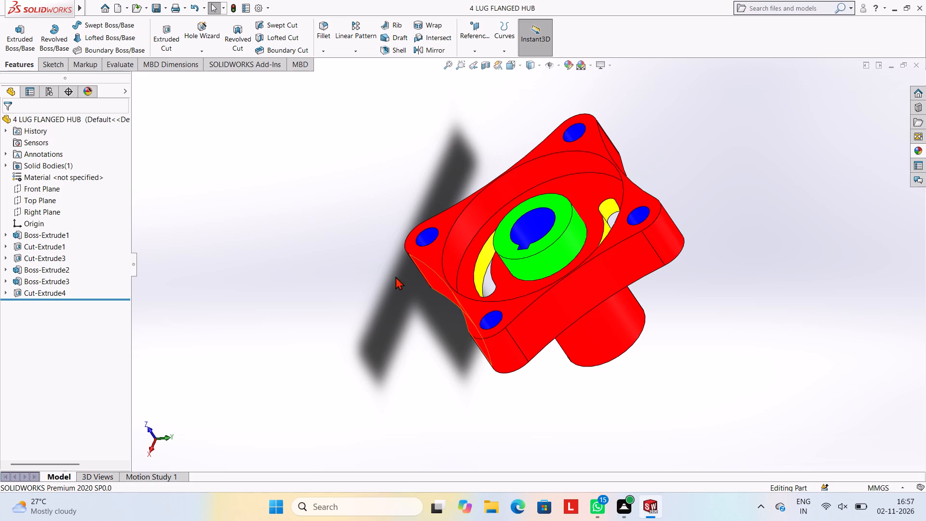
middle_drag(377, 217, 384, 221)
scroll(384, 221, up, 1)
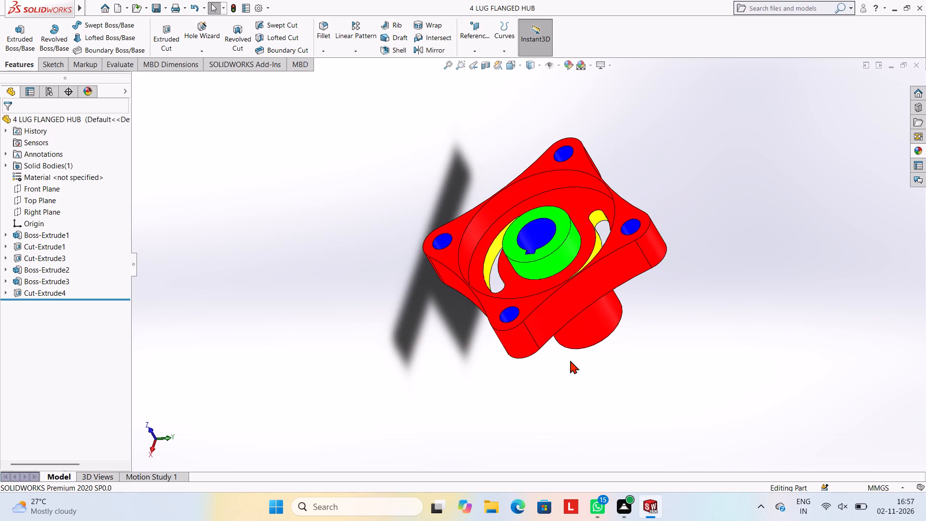